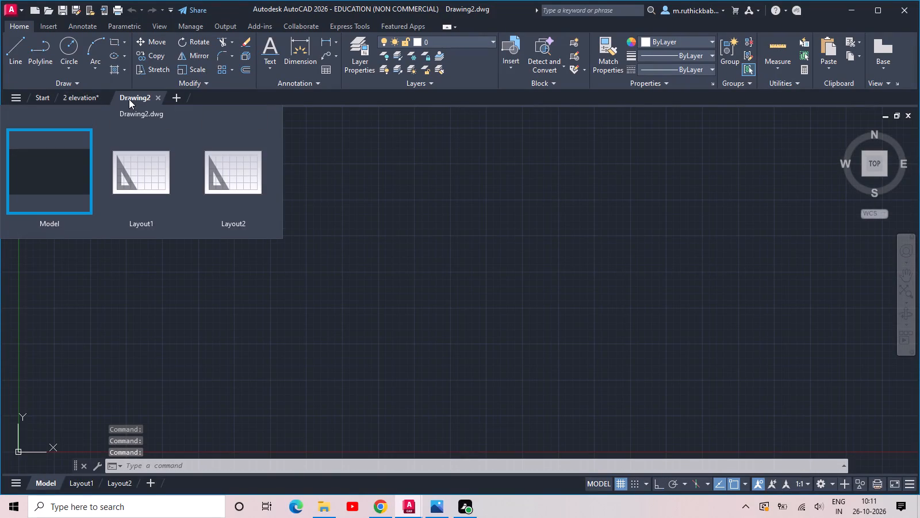
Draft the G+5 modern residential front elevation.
Save the new drawing in Documents under the name 3 ELEVATION.
key(ctrl+s)
text(3)
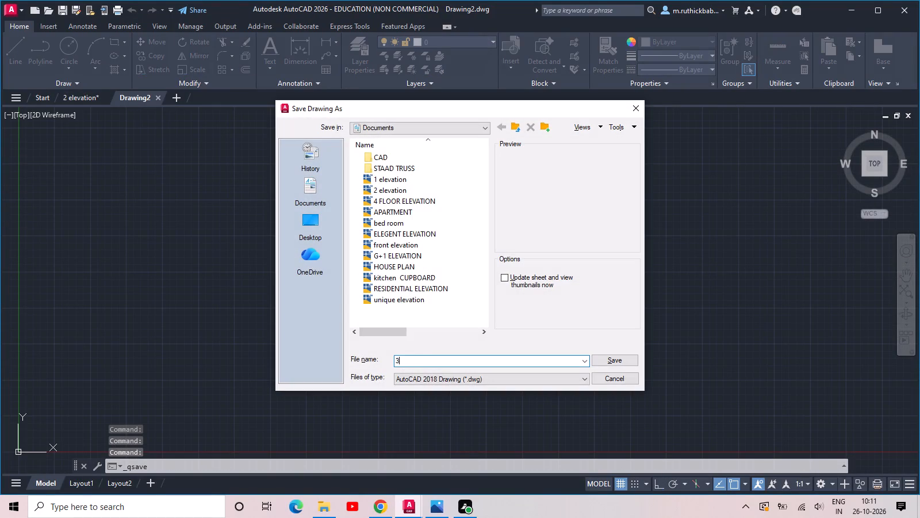
key(space)
text(ELEVATION)
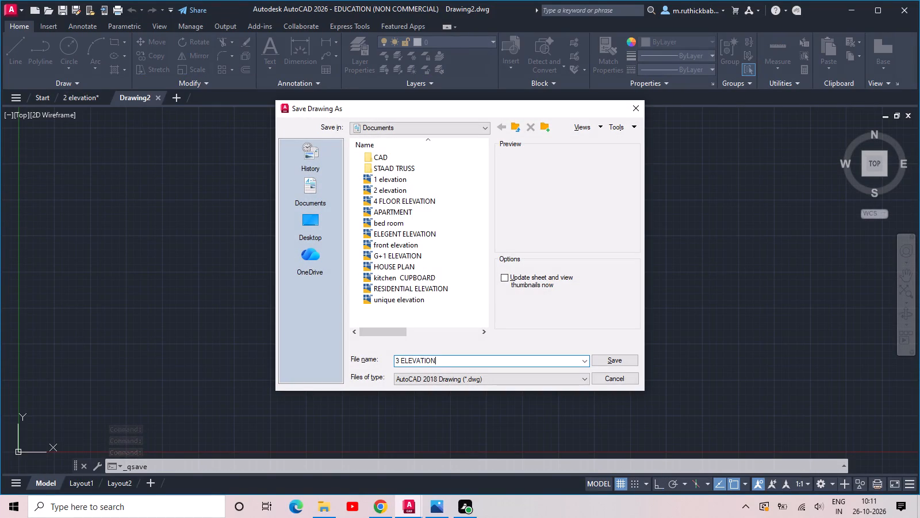
key(Return)
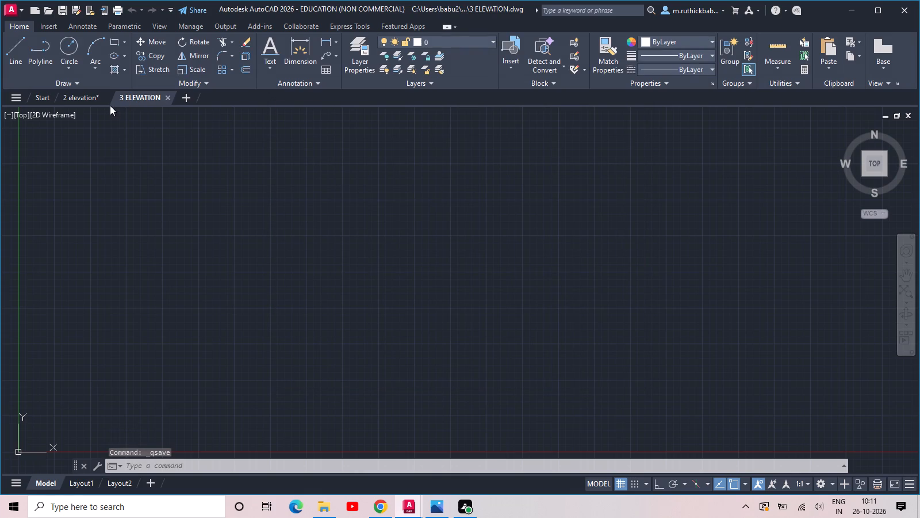
Configure the drawing units to Engineering length type with 0'-0" precision.
text(UN)
key(space)
click(397, 166)
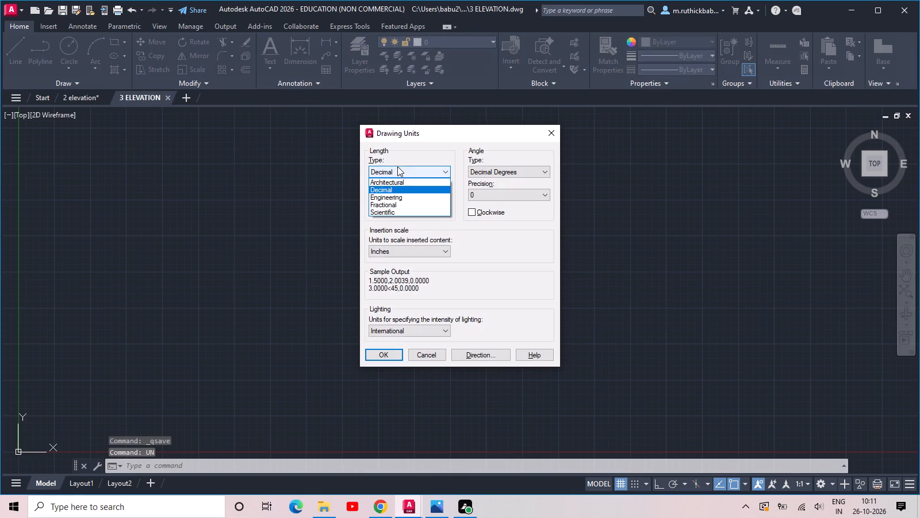
click(386, 199)
click(397, 190)
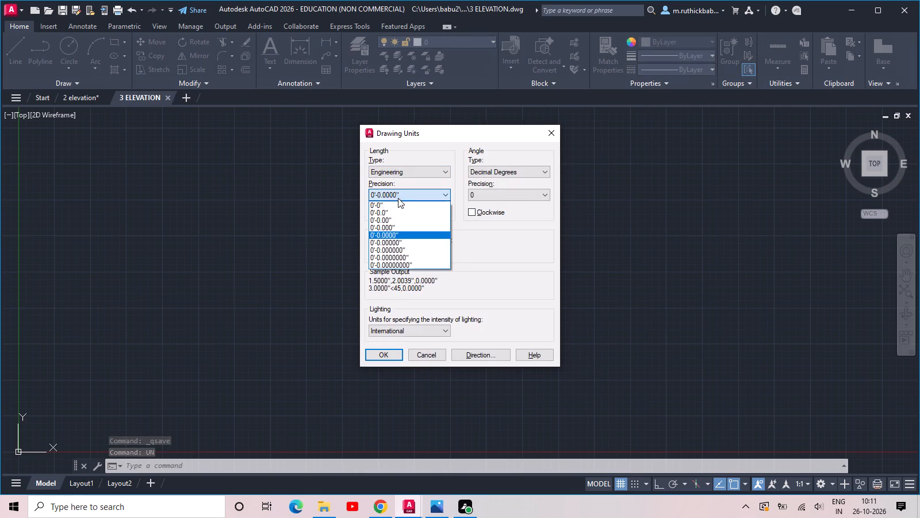
click(398, 207)
click(379, 356)
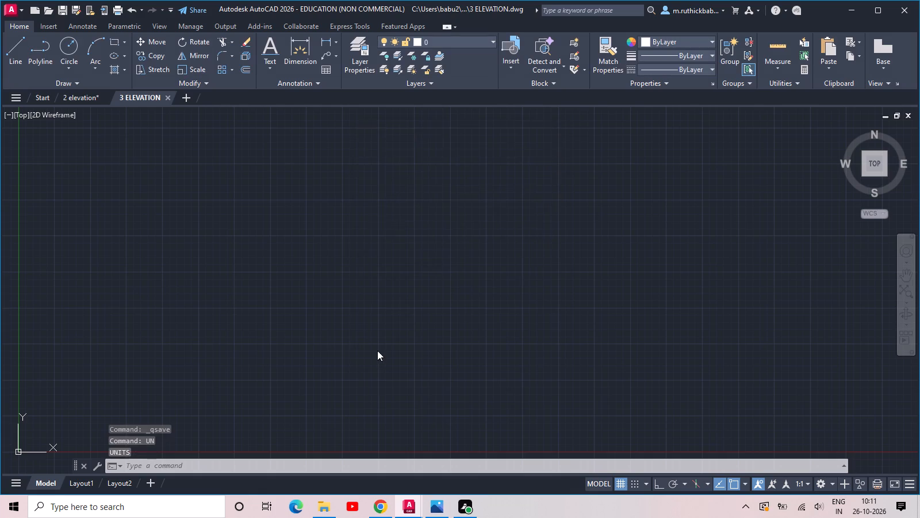
Draw a rectangle 40' wide and 10' high just up and to the right of the origin.
scroll(377, 341, down, 4)
middle_drag(417, 345, 374, 366)
text(REC)
key(space)
click(377, 369)
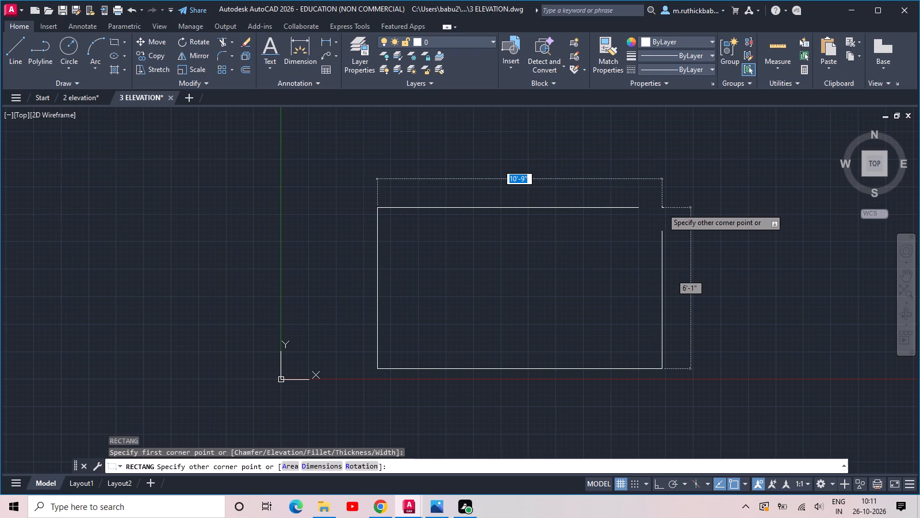
text(40)
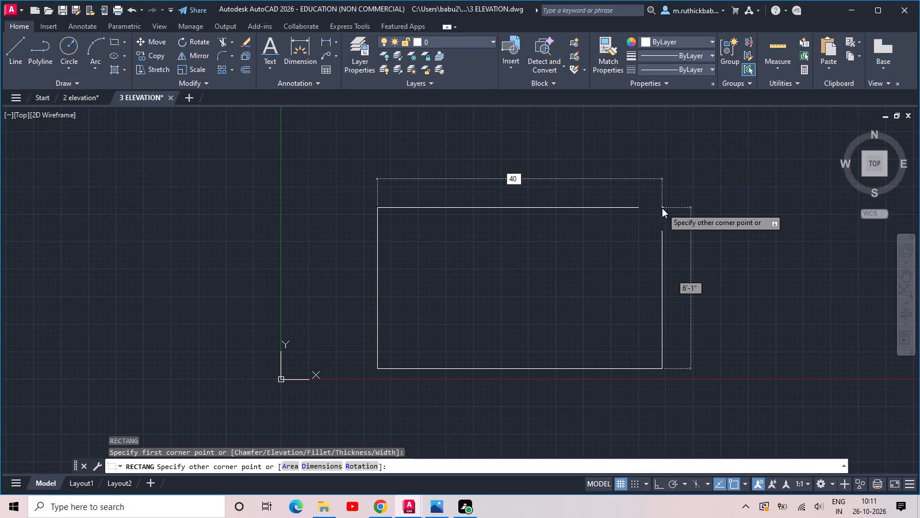
key(apostrophe)
key(Tab)
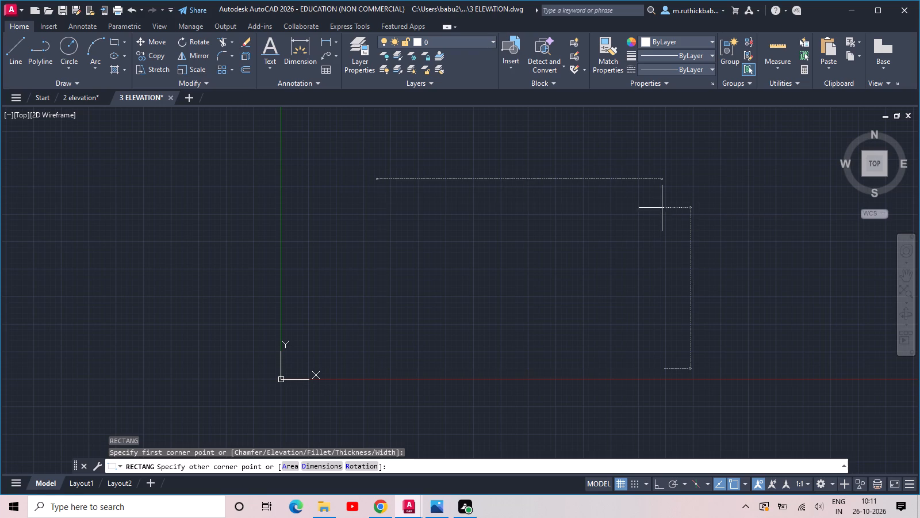
text(10')
key(Return)
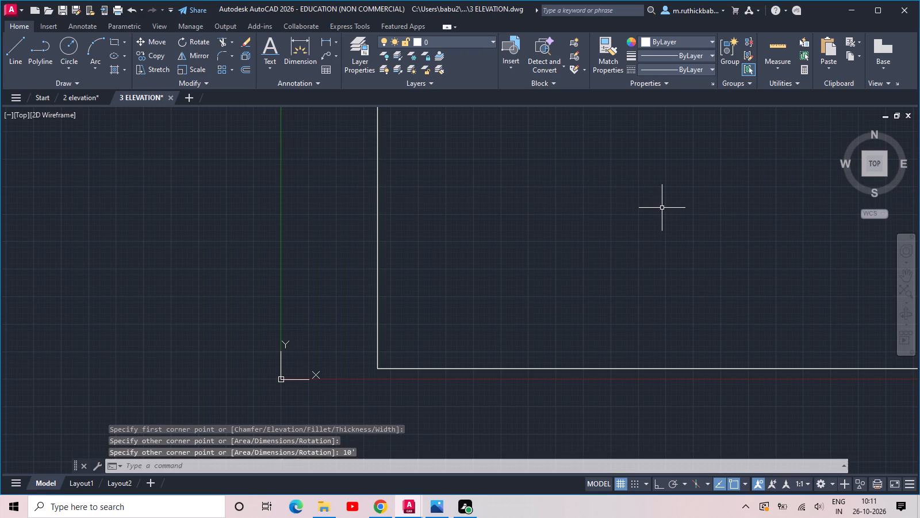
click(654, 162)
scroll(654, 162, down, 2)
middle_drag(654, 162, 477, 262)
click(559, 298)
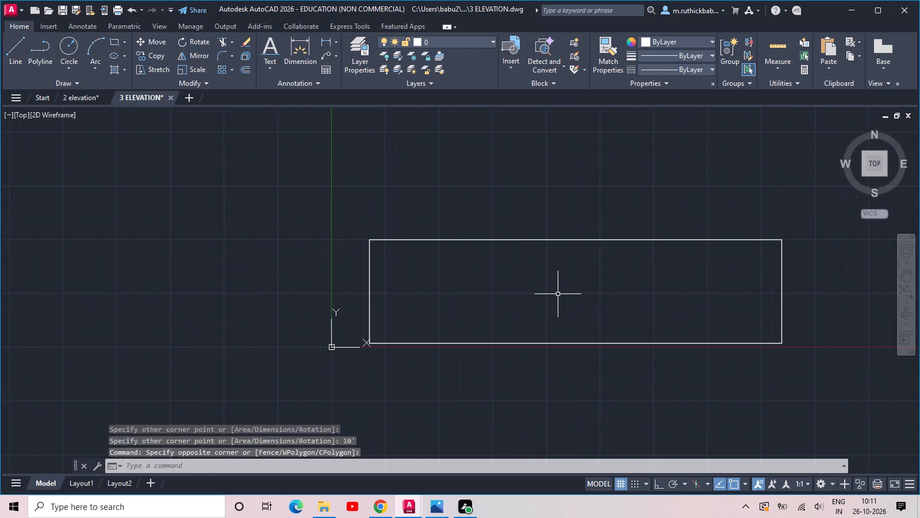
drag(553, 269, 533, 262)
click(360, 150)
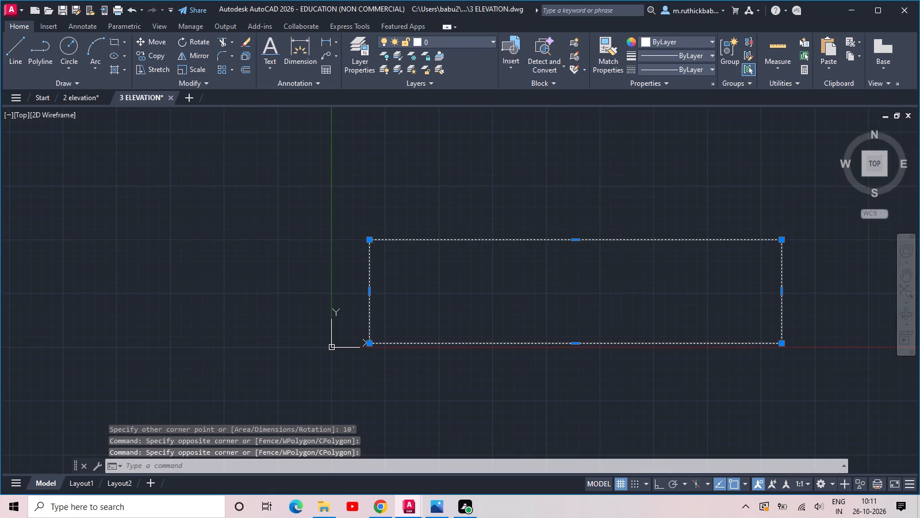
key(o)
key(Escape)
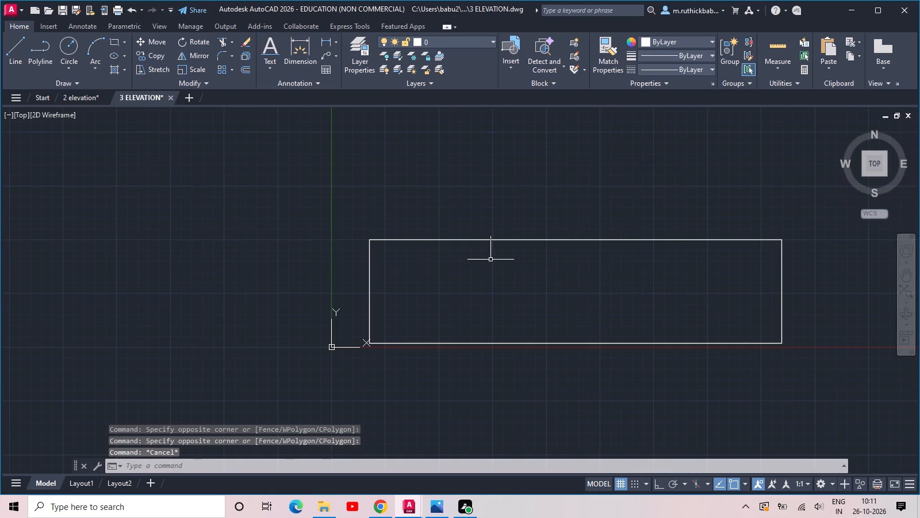
Offset the 40' by 10' rectangle 24 inches inward.
key(o)
key(g)
key(BackSpace)
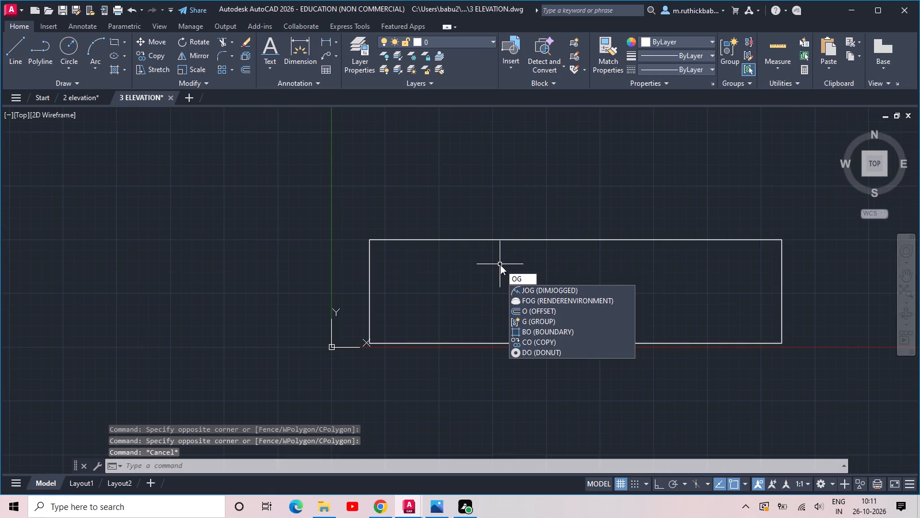
text(FF)
key(space)
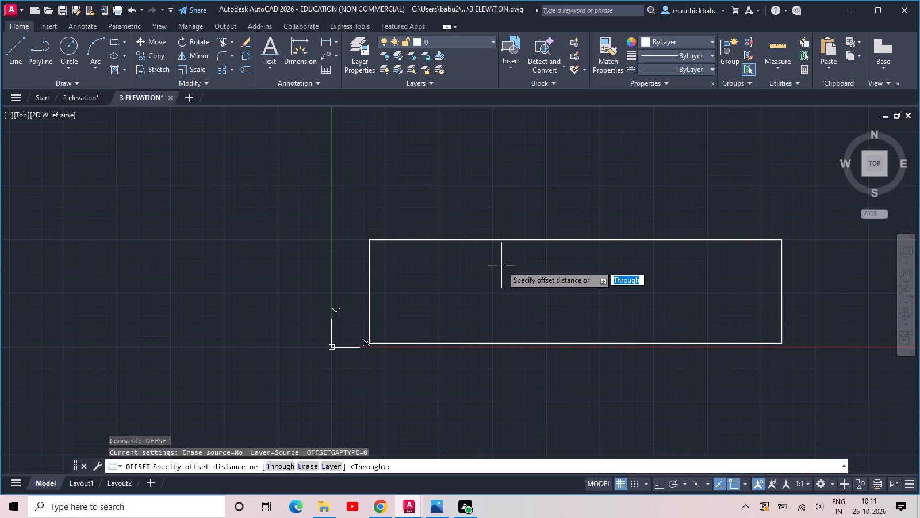
text(2)
key(space)
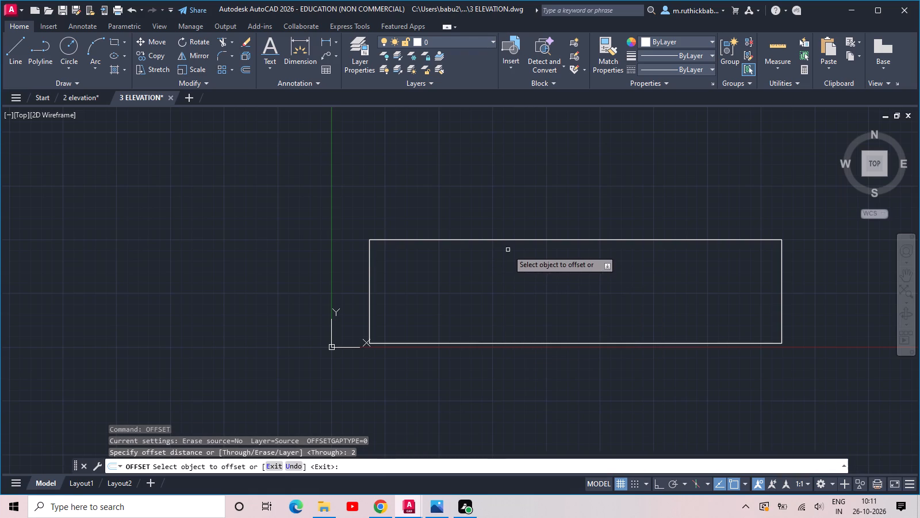
click(508, 239)
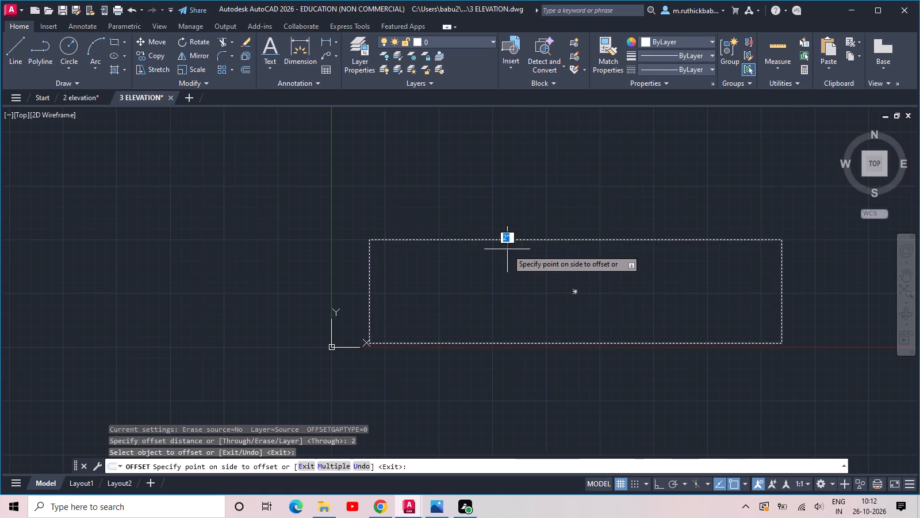
text(24)
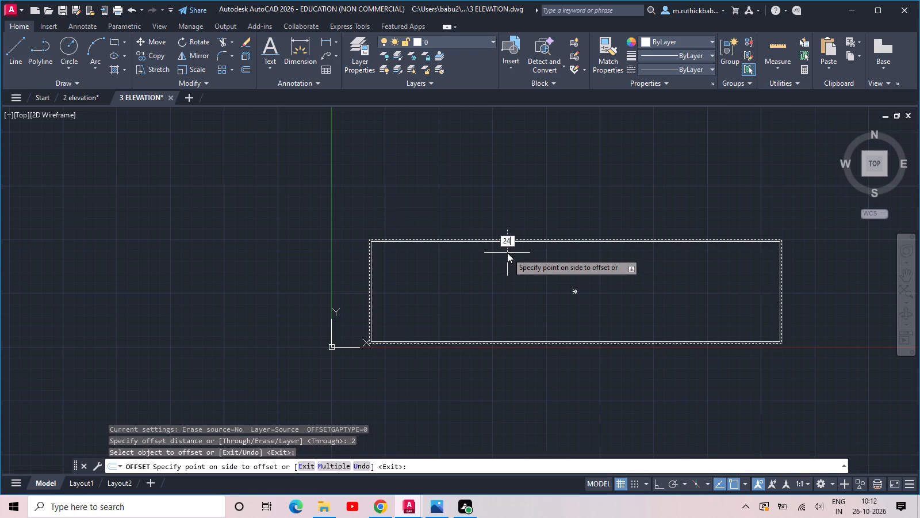
key(space)
key(Escape)
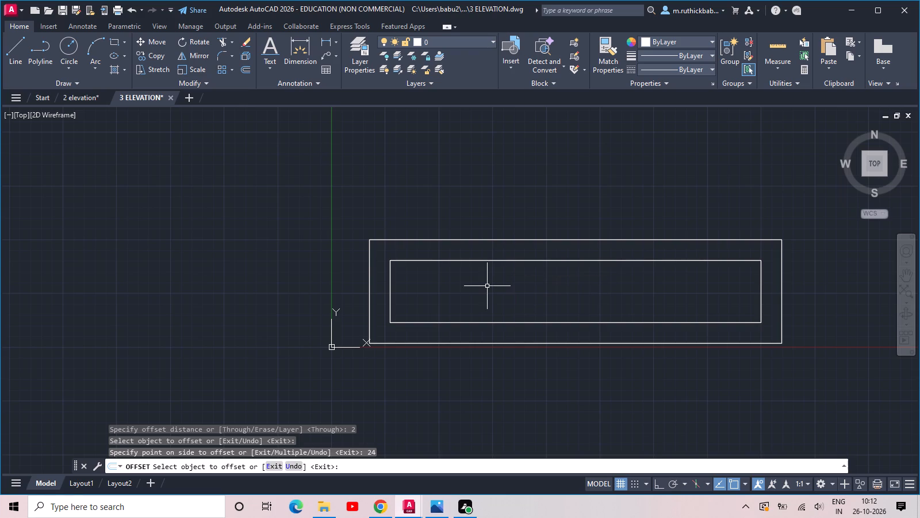
Stretch the inner rectangle's top edge up about 11 inches and its bottom edge down closer to the outer rectangle.
scroll(487, 286, up, 1)
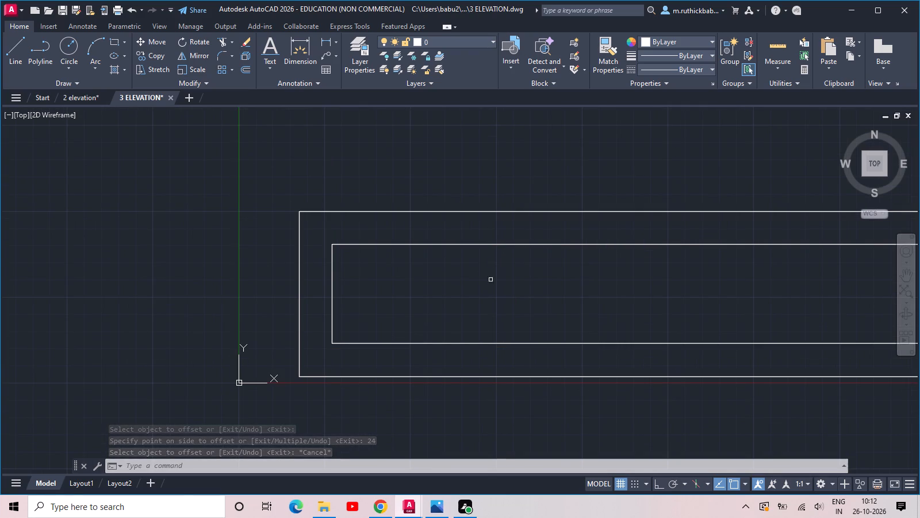
click(504, 248)
click(499, 243)
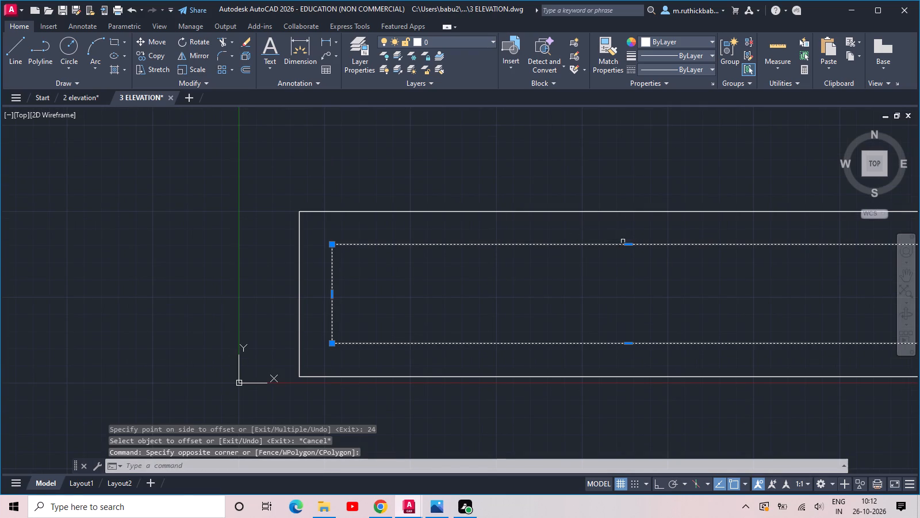
click(631, 246)
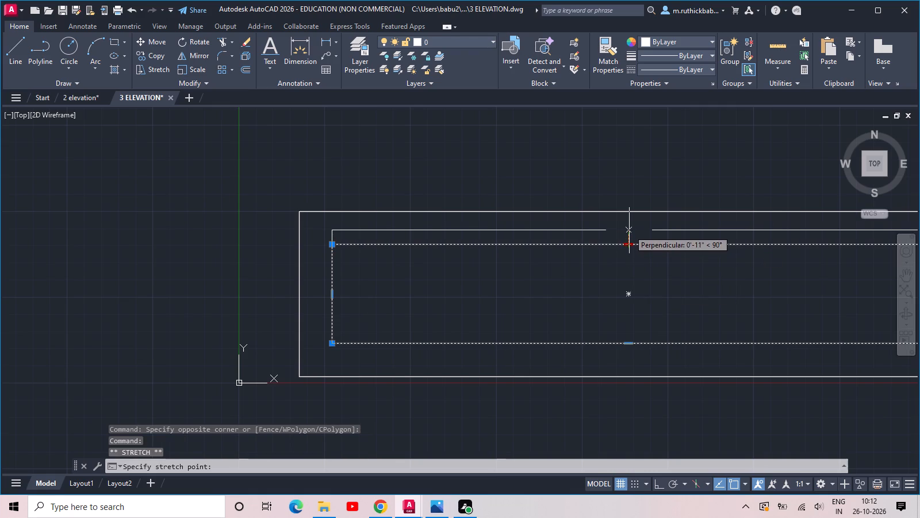
click(629, 230)
click(630, 344)
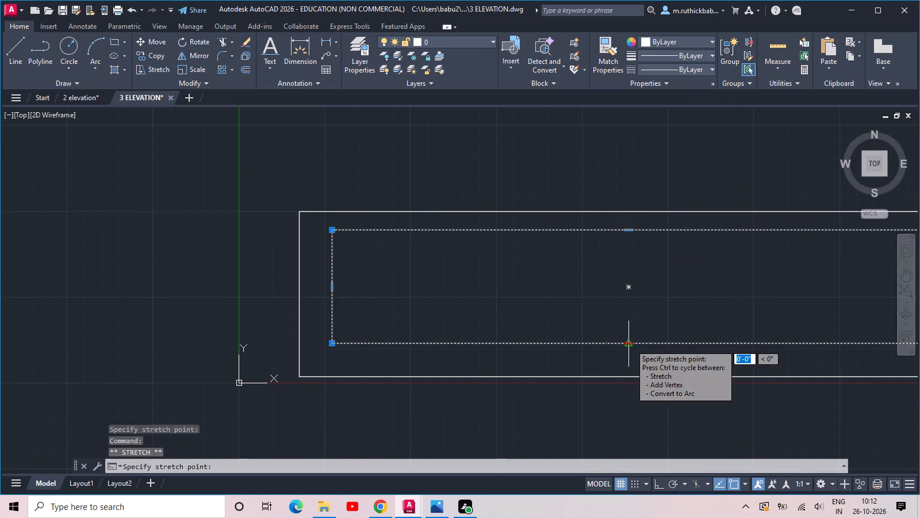
click(627, 365)
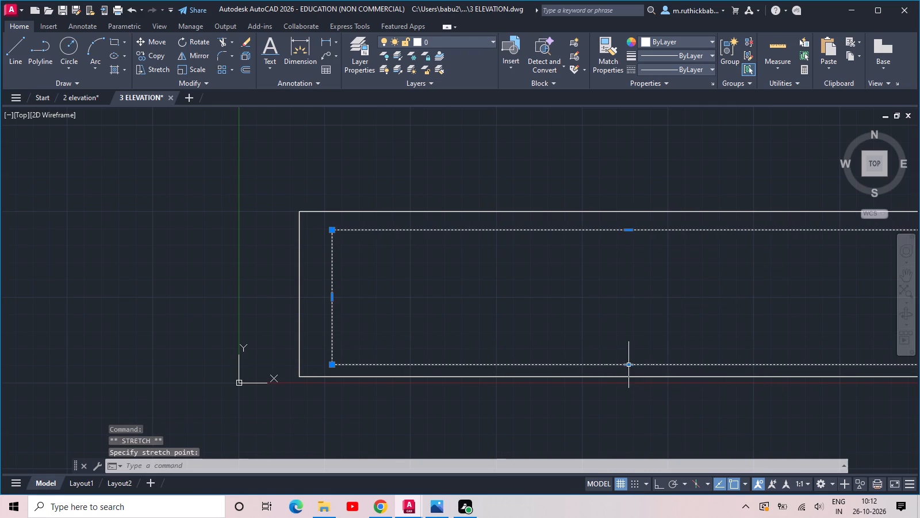
scroll(631, 330, down, 1)
middle_drag(645, 316, 574, 344)
key(Escape)
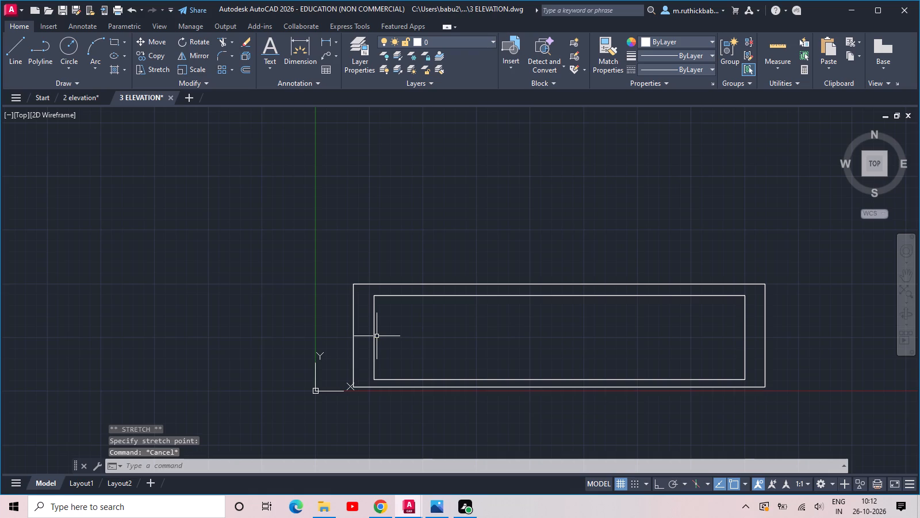
Explode the inner rectangle into separate lines.
click(529, 336)
click(505, 289)
key(x)
key(space)
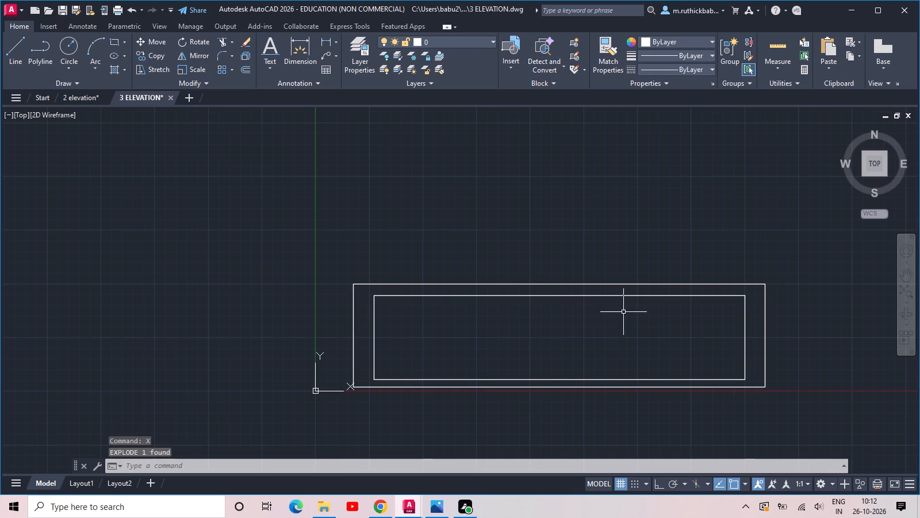
Offset the right vertical line of the exploded inner rectangle 10' inward.
key(o)
text(FF)
key(space)
middle_drag(690, 329, 639, 318)
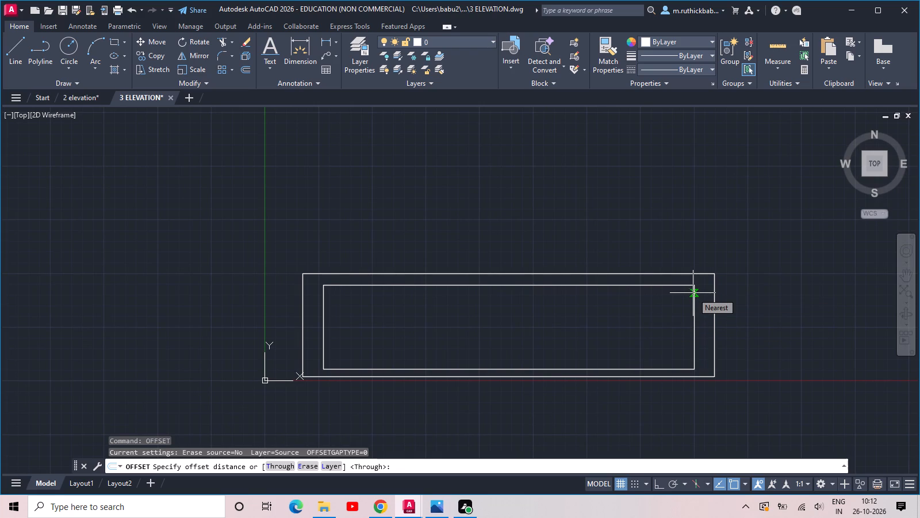
text(10')
key(Return)
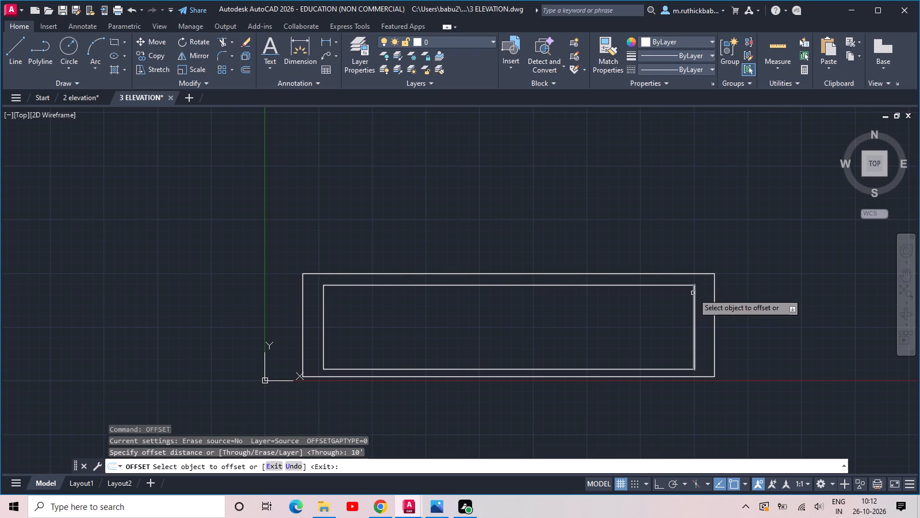
click(693, 293)
click(628, 321)
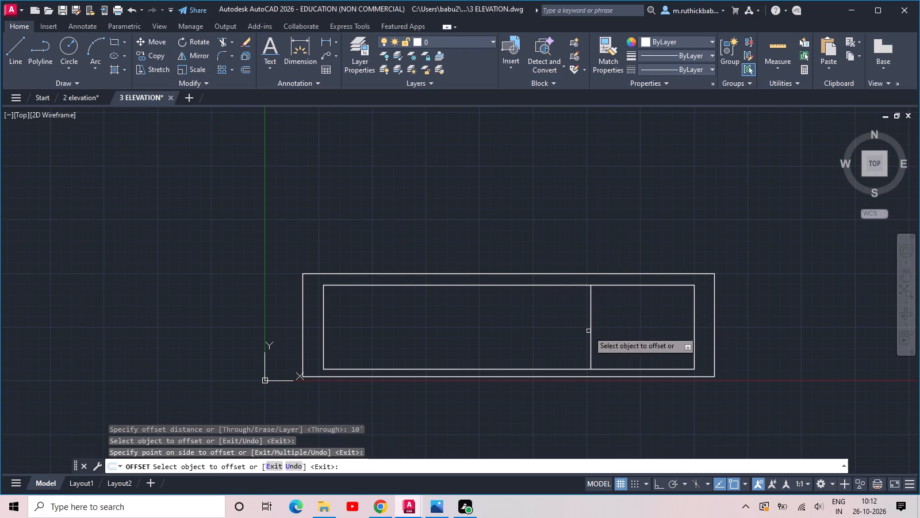
Offset the interior vertical line 12 inches toward the right edge.
click(591, 329)
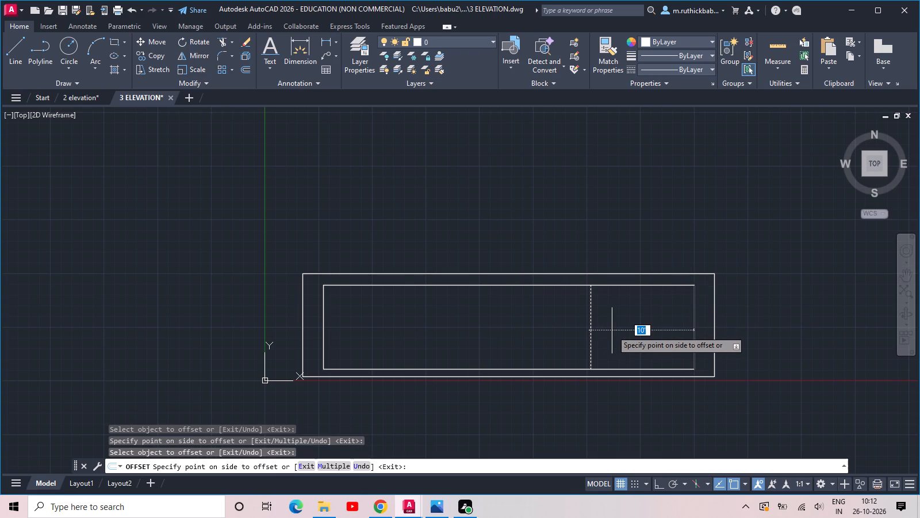
text(12)
key(space)
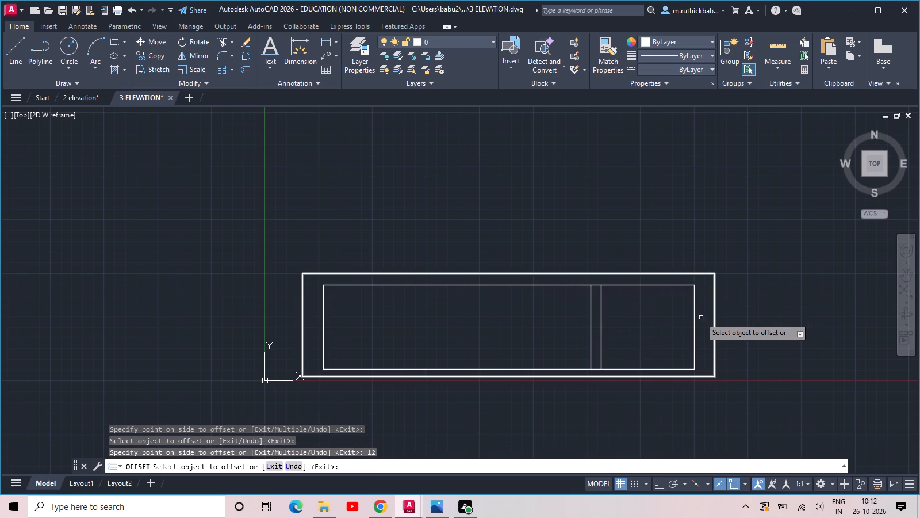
Offset the inner frame's right, top and bottom lines 12 inches inward.
click(693, 321)
click(683, 325)
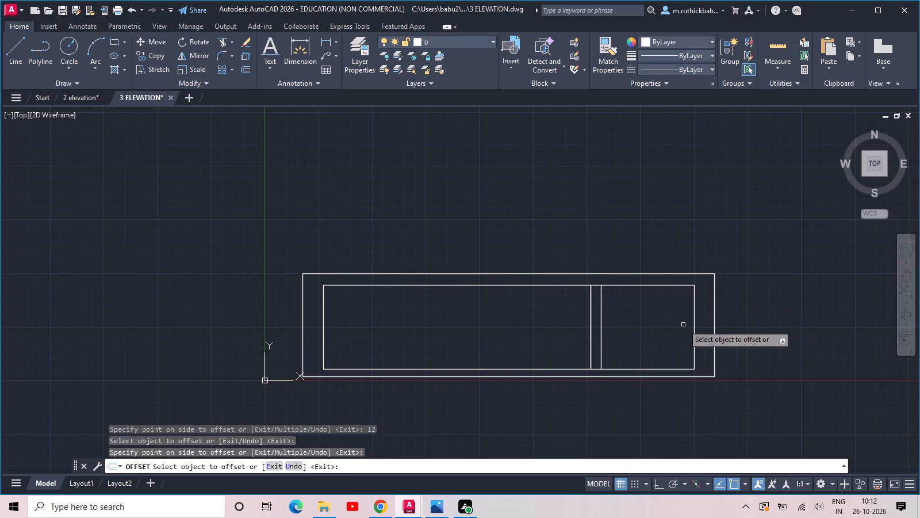
click(693, 319)
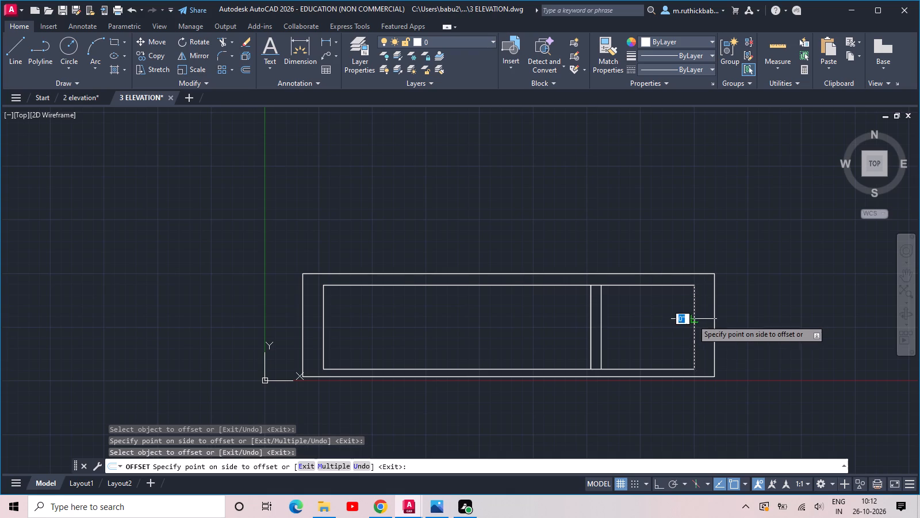
text(12)
key(space)
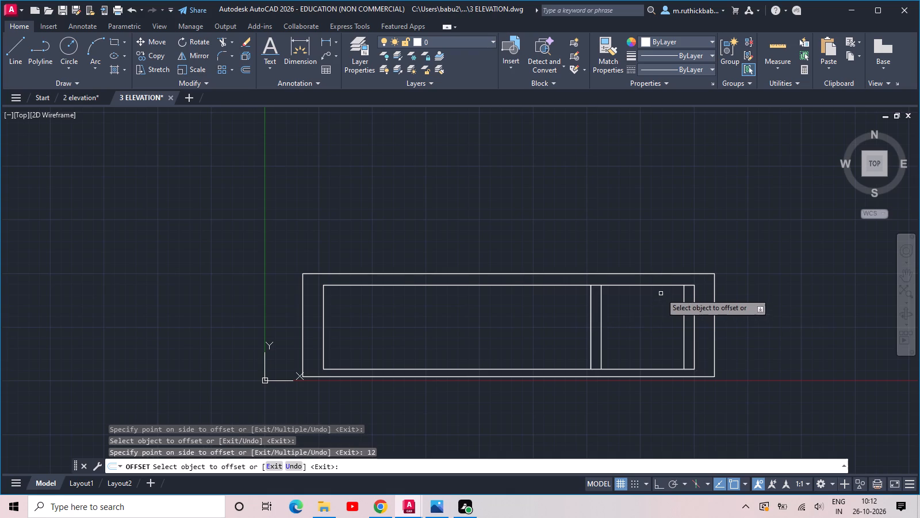
click(659, 287)
text(12)
key(space)
click(661, 368)
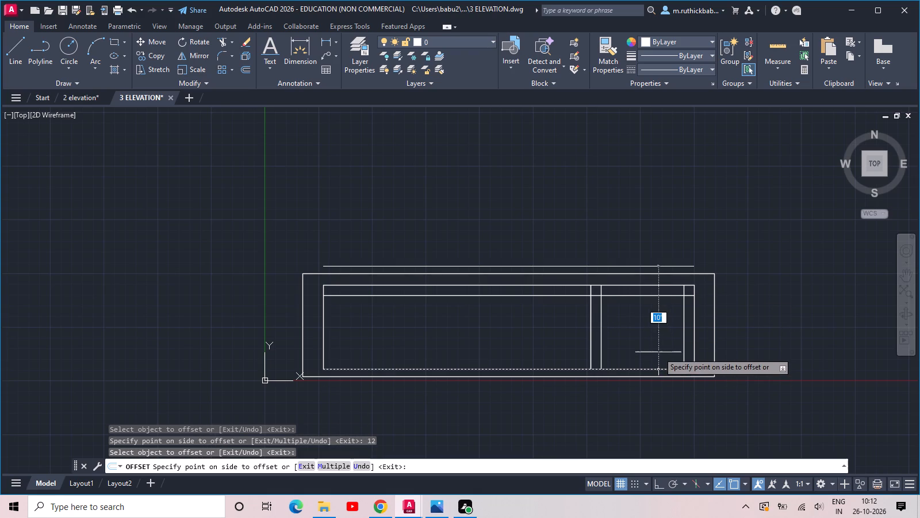
text(12)
key(space)
key(Escape)
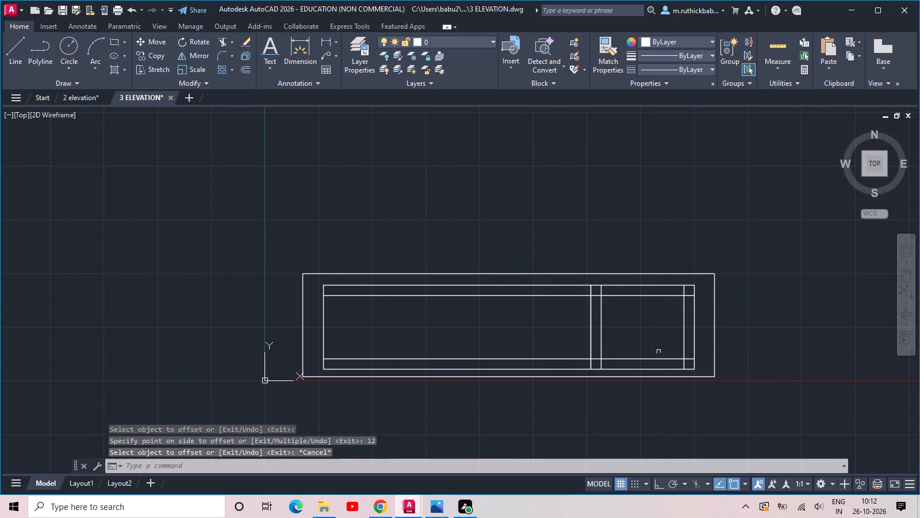
Trim the overhanging line ends at all four corners of the smaller right panel to leave a clean inner rectangle.
text(TR)
key(space)
key(space)
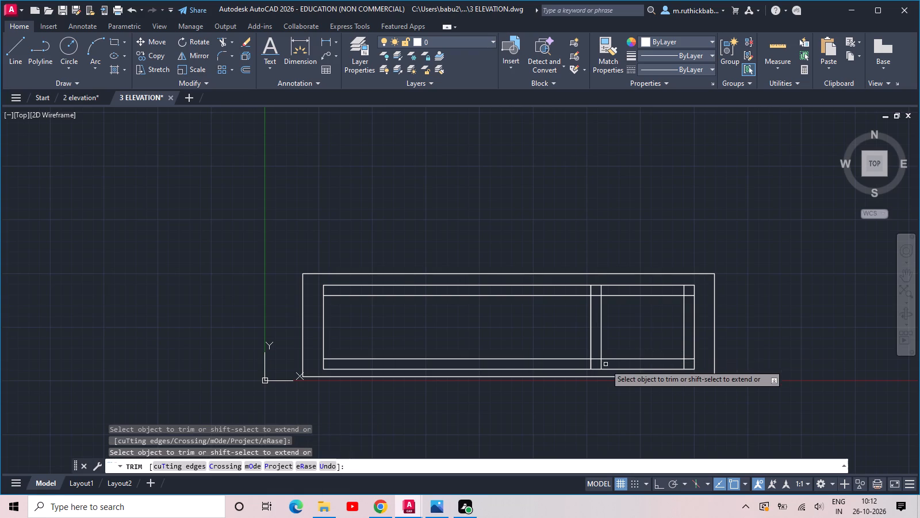
click(605, 364)
click(595, 356)
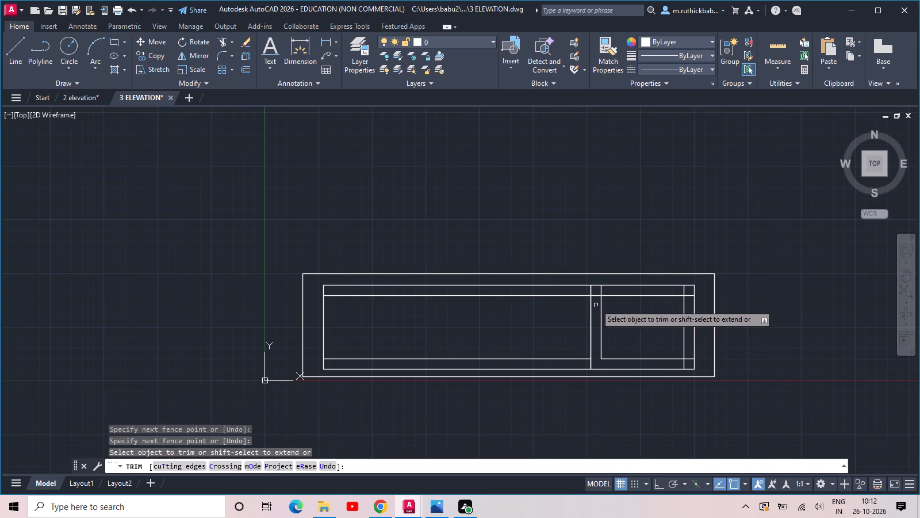
click(595, 301)
click(604, 290)
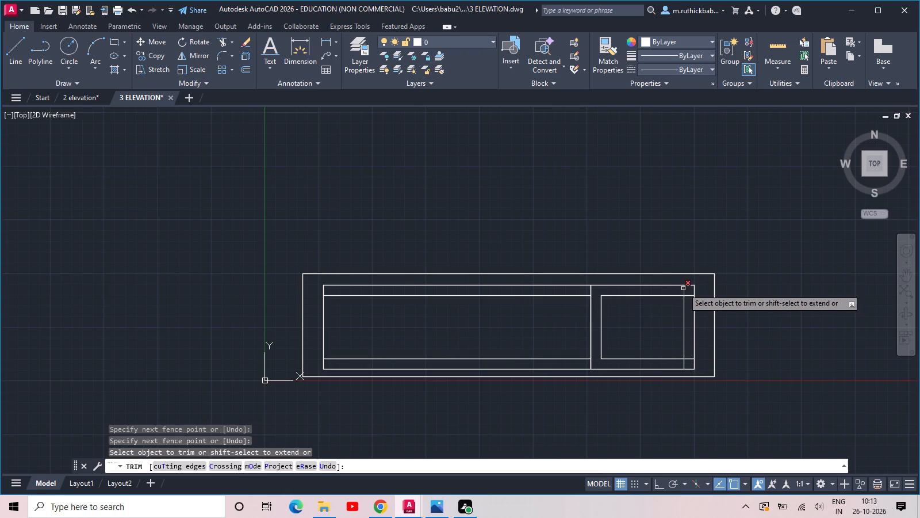
click(683, 288)
click(690, 299)
click(690, 294)
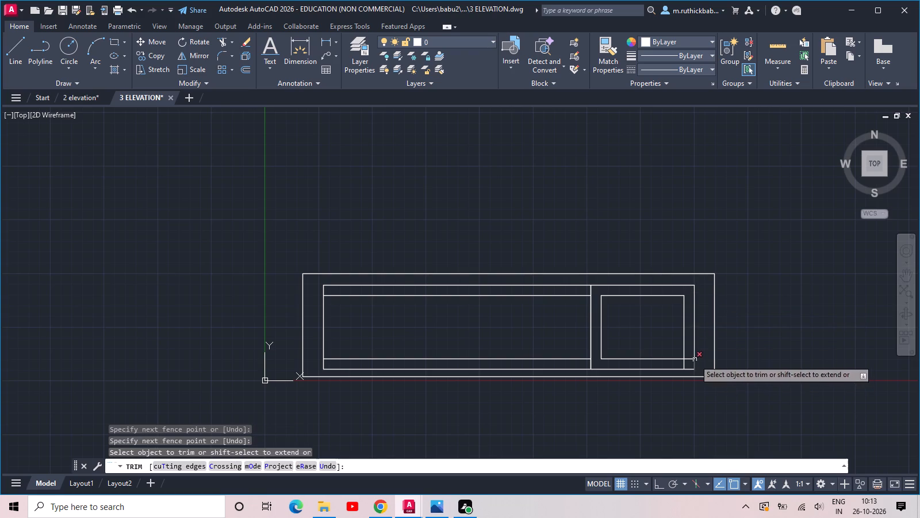
click(692, 356)
key(ctrl+z)
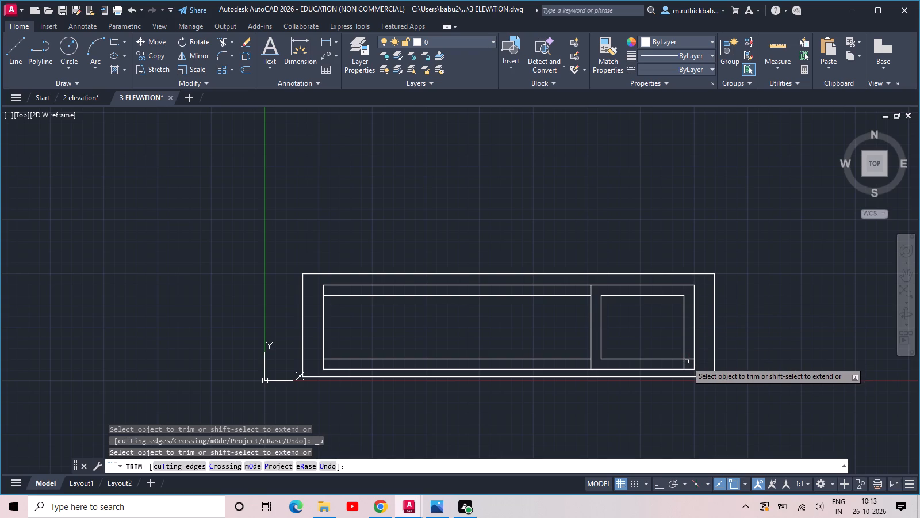
click(690, 352)
click(683, 367)
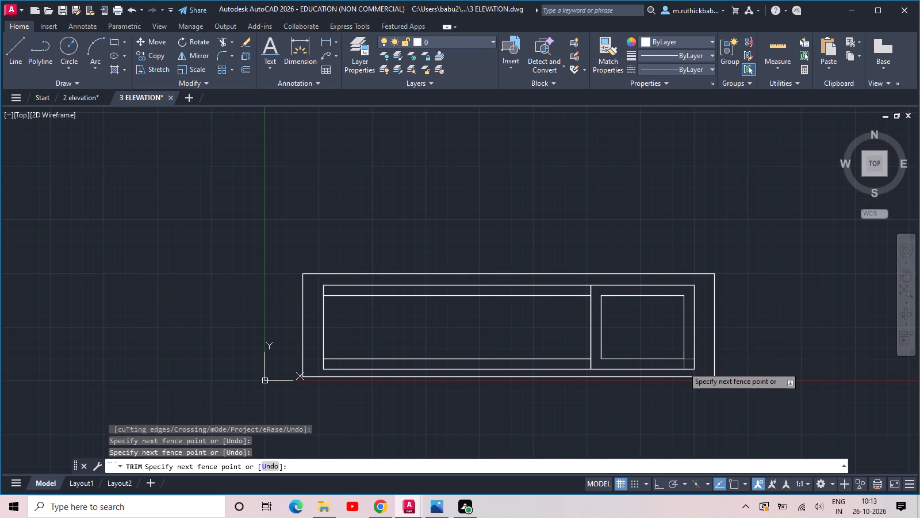
key(Escape)
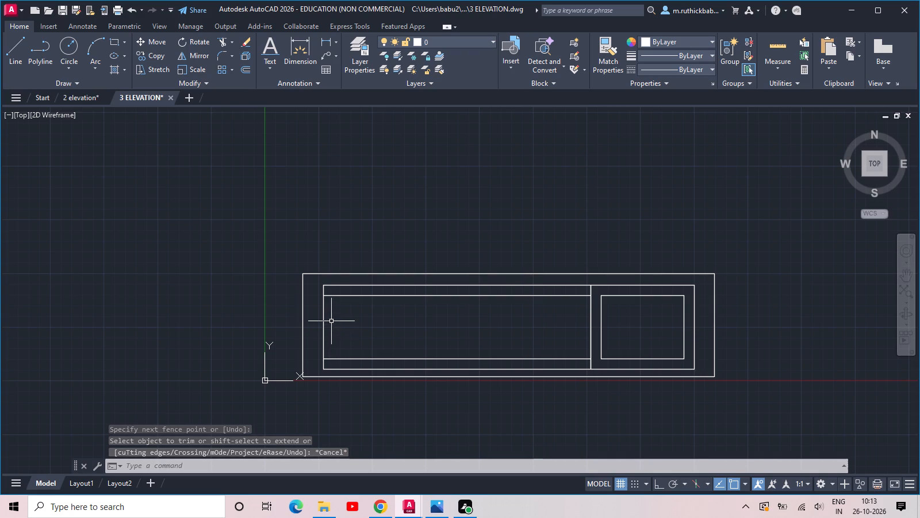
Offset the inner frame's left line and the vertical divider 12 inches into the larger left panel.
scroll(331, 321, up, 1)
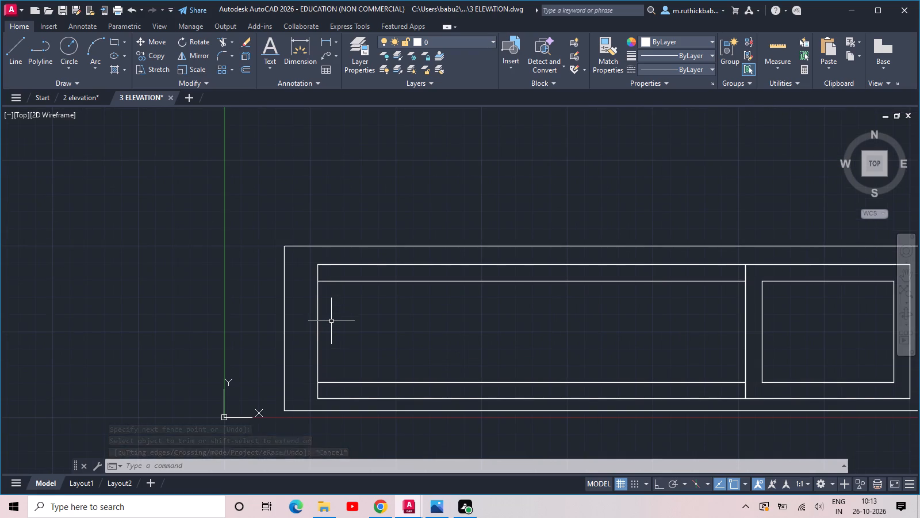
text(OFF 12)
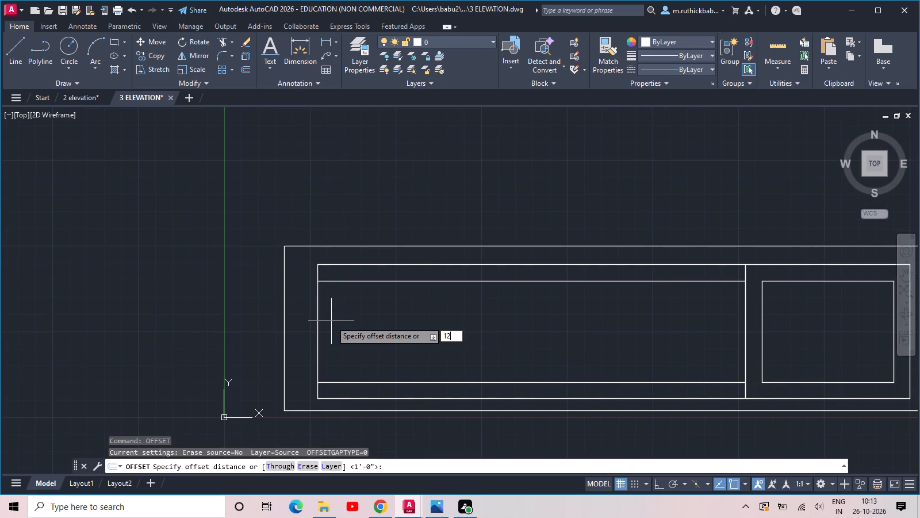
key(space)
click(318, 343)
click(366, 340)
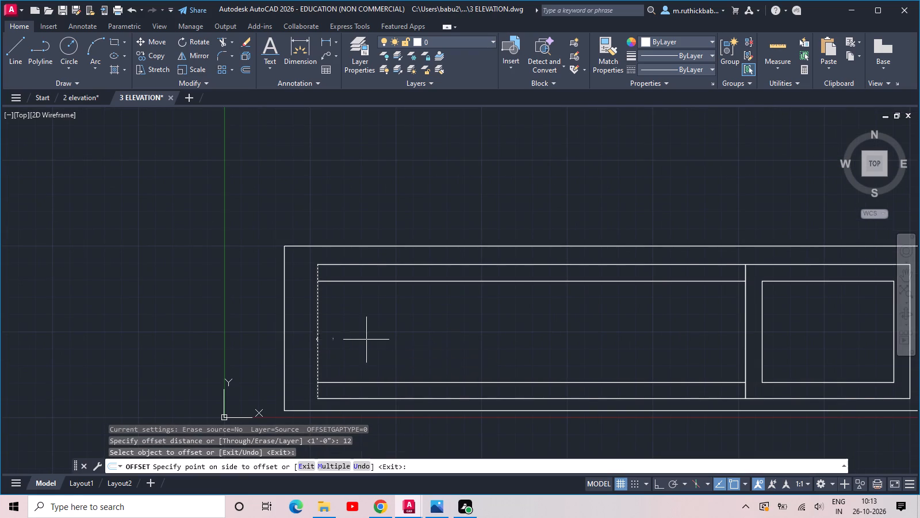
click(745, 321)
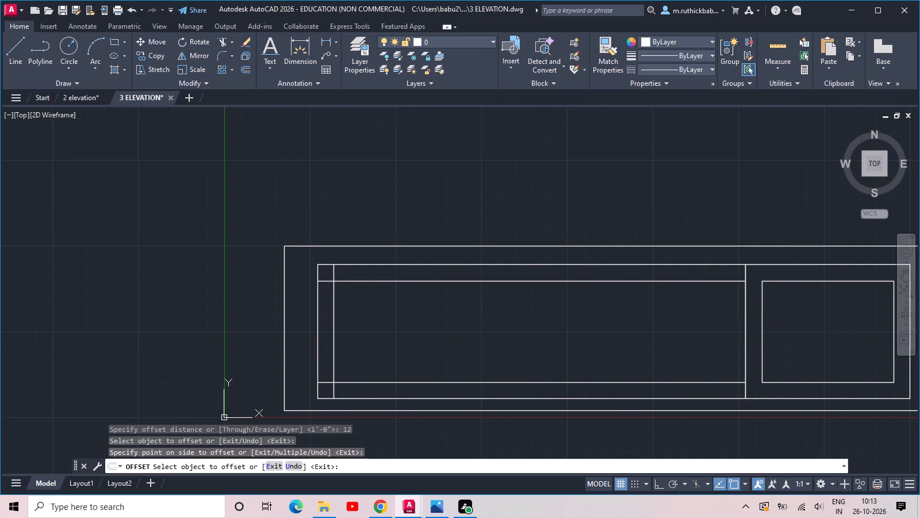
click(714, 326)
key(Escape)
key(Escape)
Trim the overhanging line ends at all four corners of the larger left panel to leave a clean inner rectangle.
key(t)
key(r)
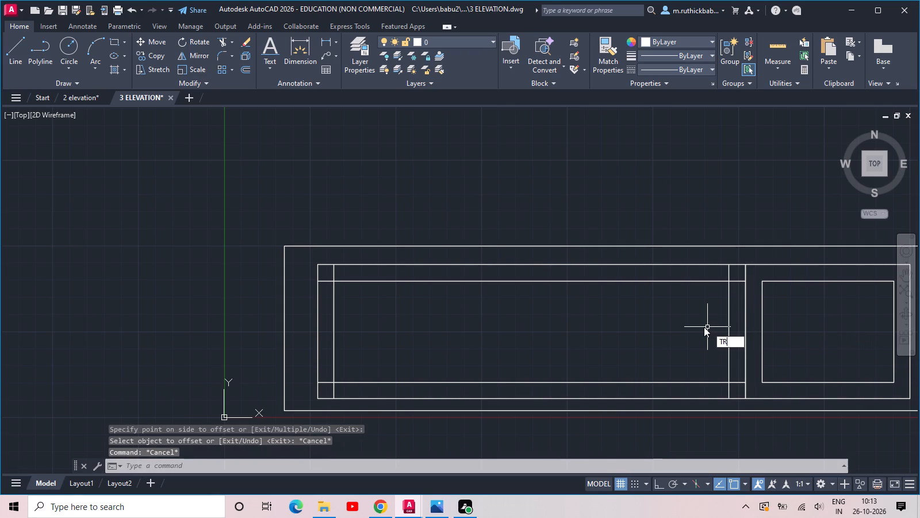
key(space)
click(321, 285)
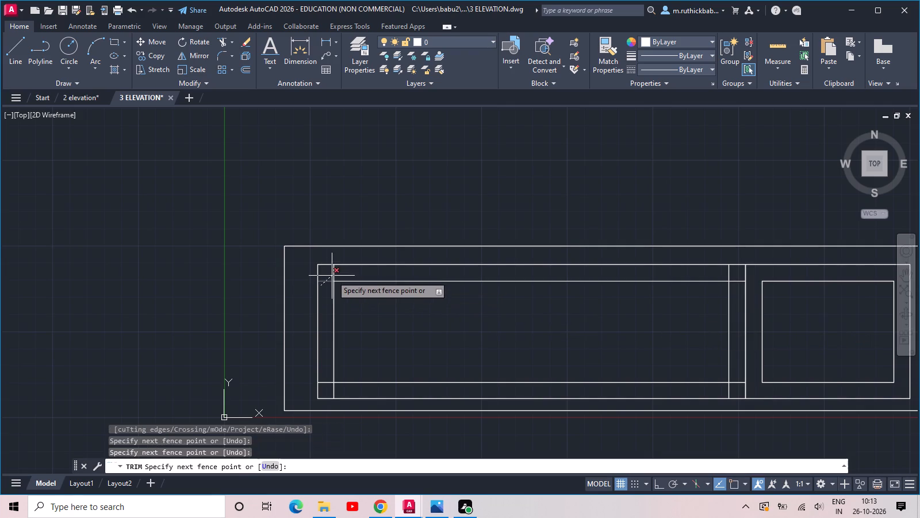
click(332, 276)
click(340, 275)
click(329, 273)
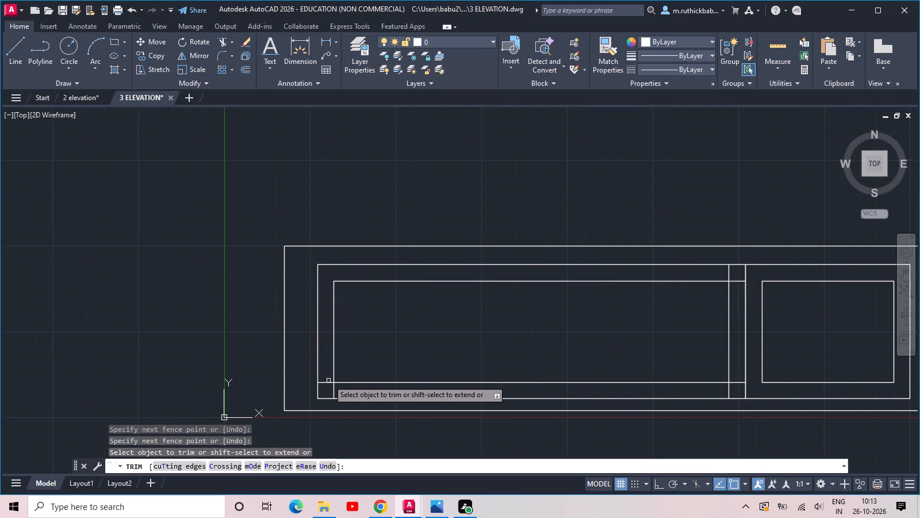
click(328, 380)
click(339, 394)
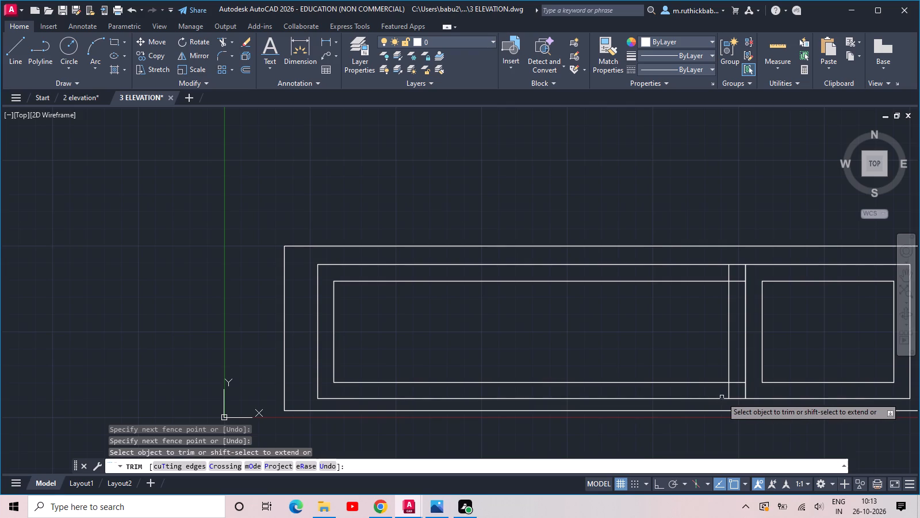
click(724, 392)
click(736, 378)
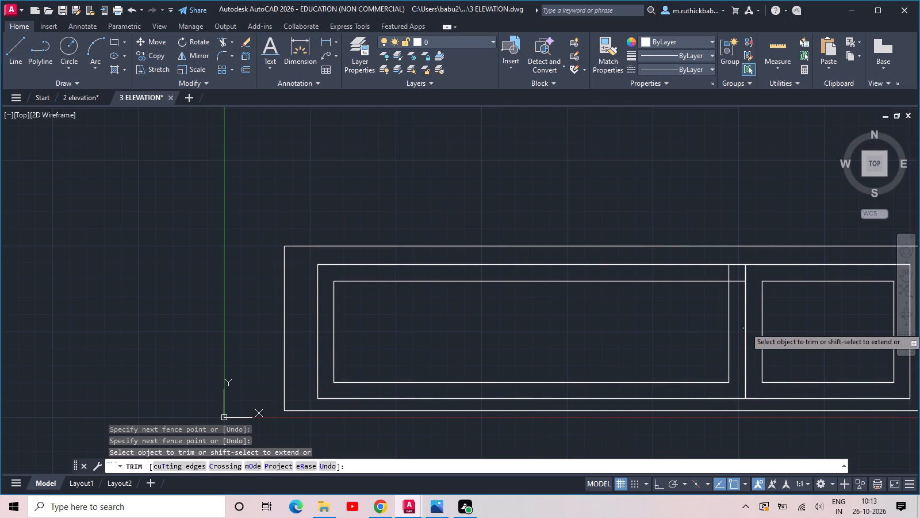
click(738, 287)
click(726, 272)
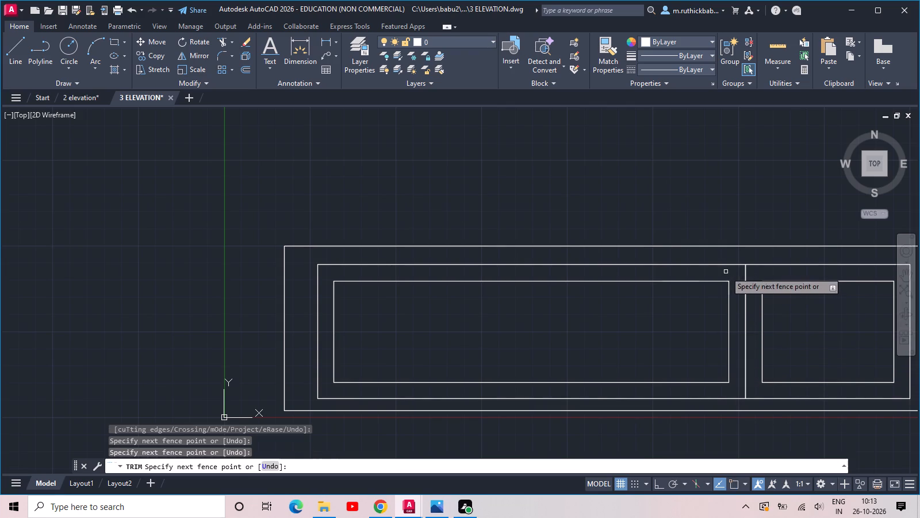
key(Escape)
Draw diagonal lines joining the left panel's upper-left and lower-left inner corners to the matching frame corners.
key(l)
key(space)
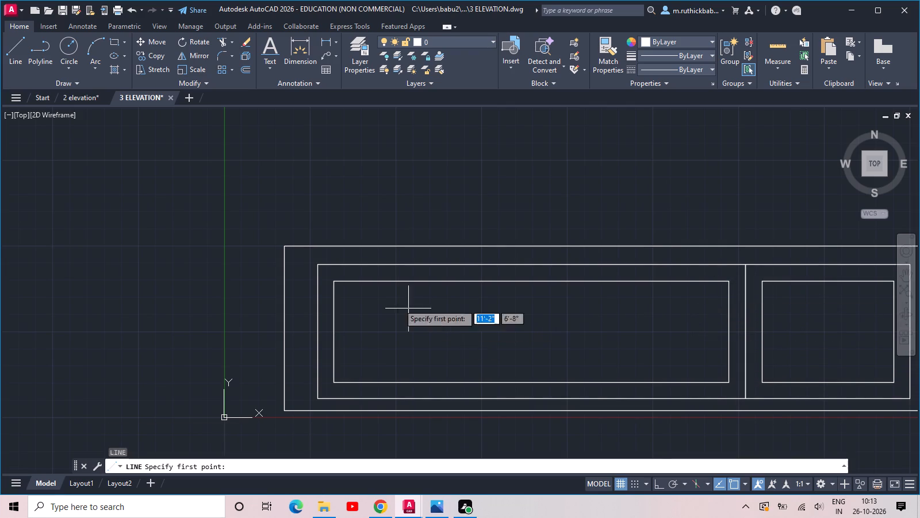
click(333, 282)
click(317, 268)
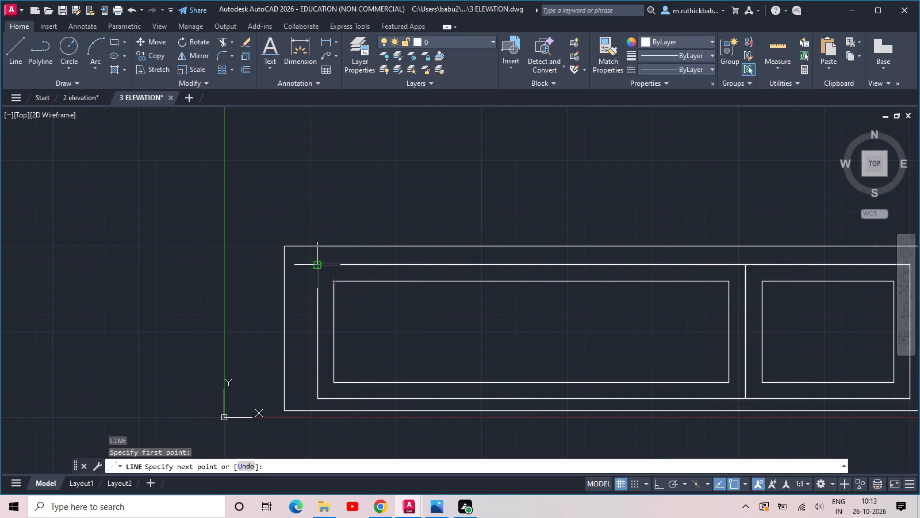
key(space)
key(space)
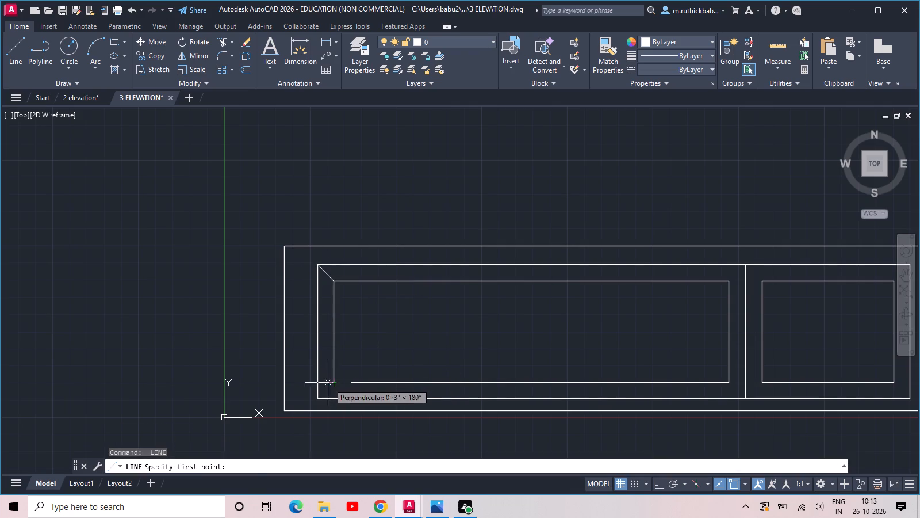
click(328, 383)
key(Escape)
key(space)
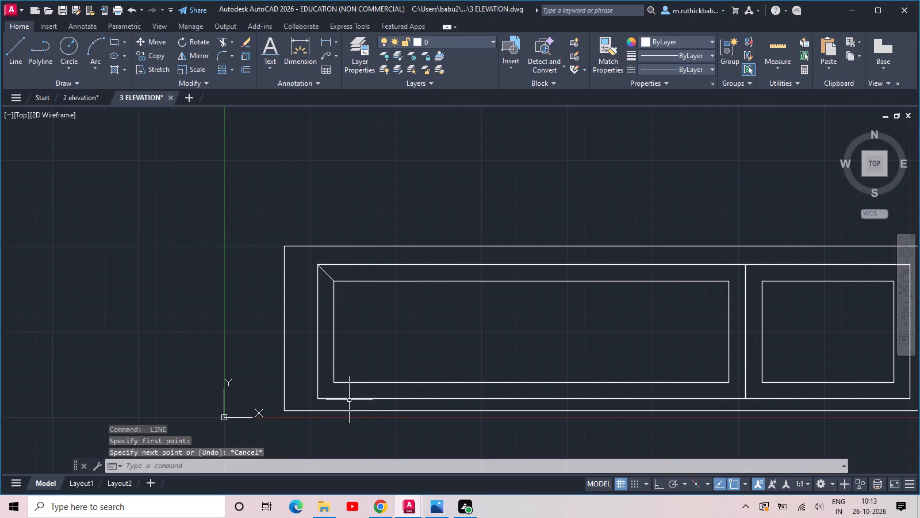
click(332, 383)
click(317, 398)
key(space)
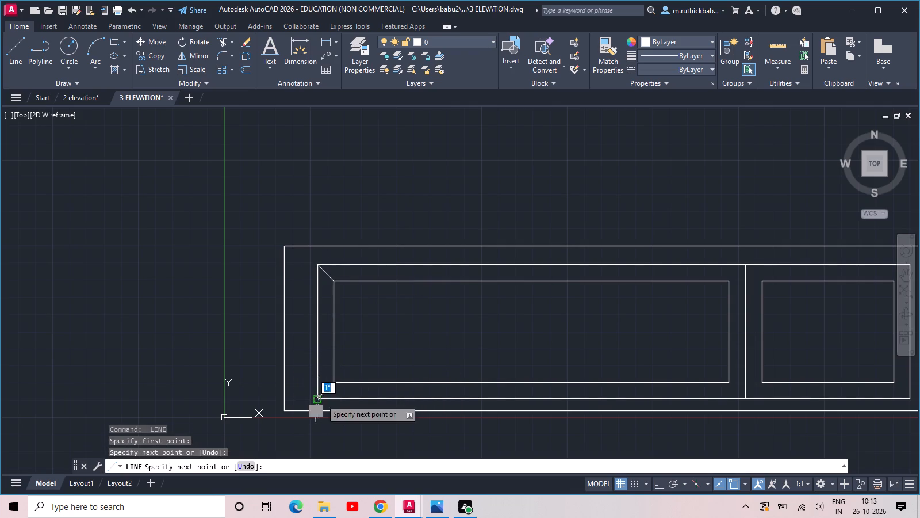
Draw four diagonal lines joining the divider's top and bottom ends to the adjacent inner corners of both panels.
key(space)
click(731, 383)
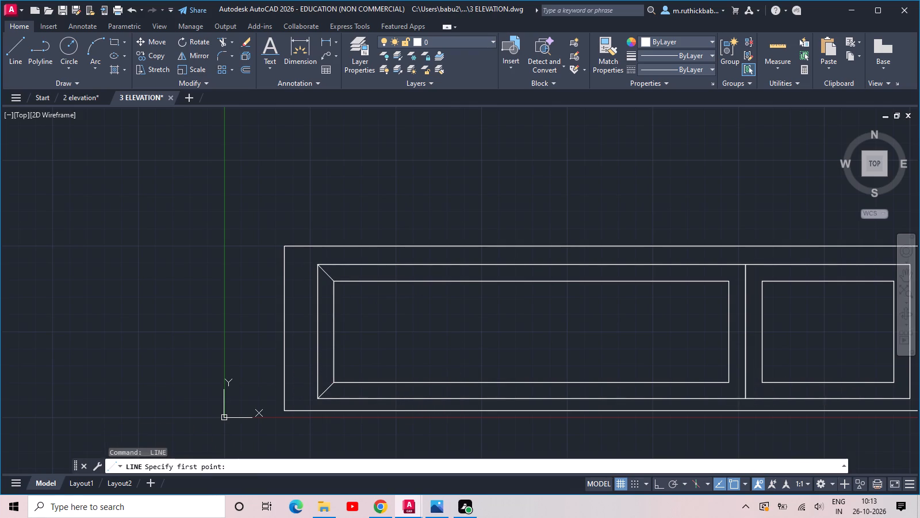
click(747, 397)
key(space)
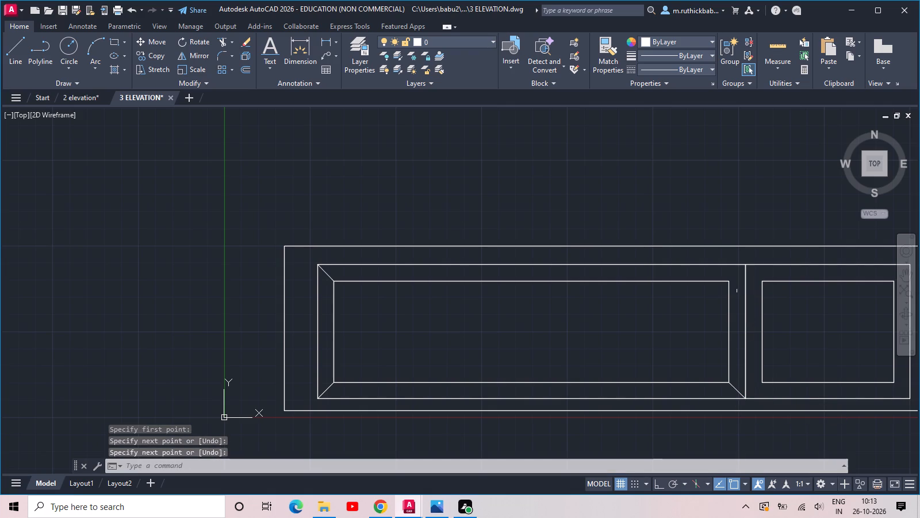
key(space)
click(729, 283)
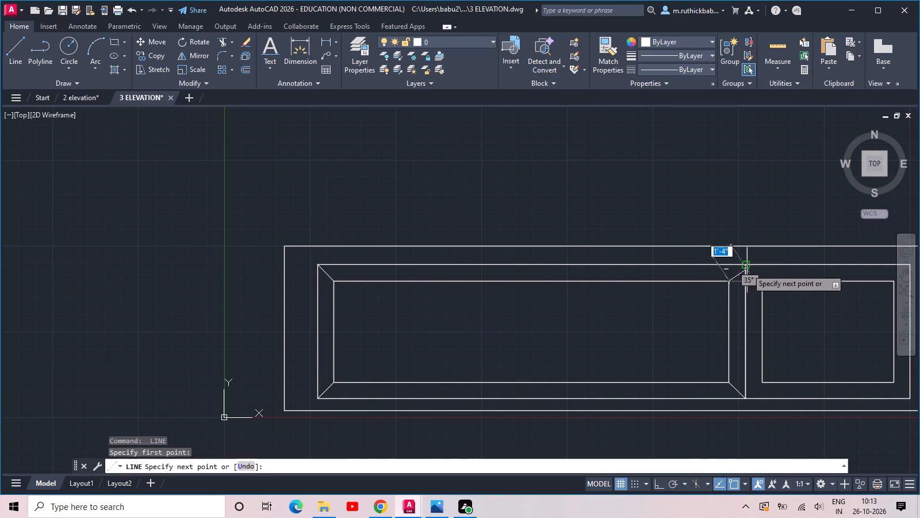
click(747, 266)
click(764, 283)
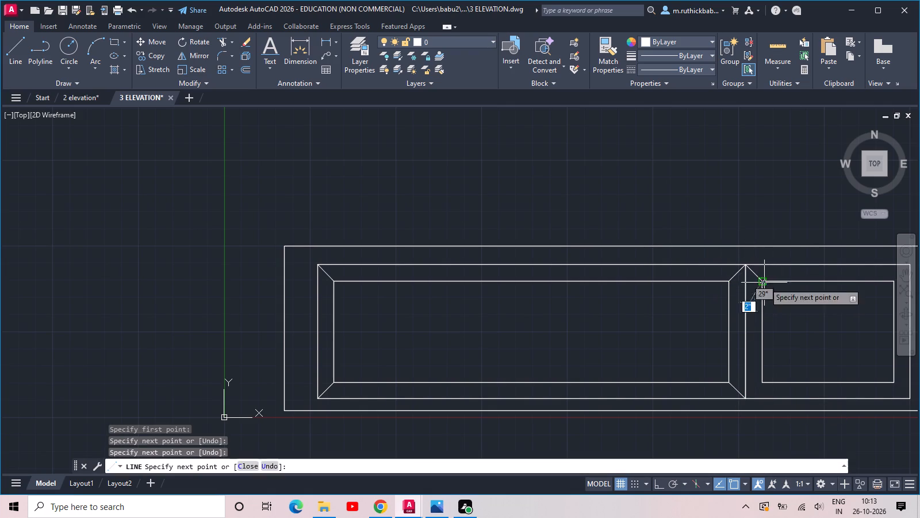
key(space)
key(space)
click(745, 399)
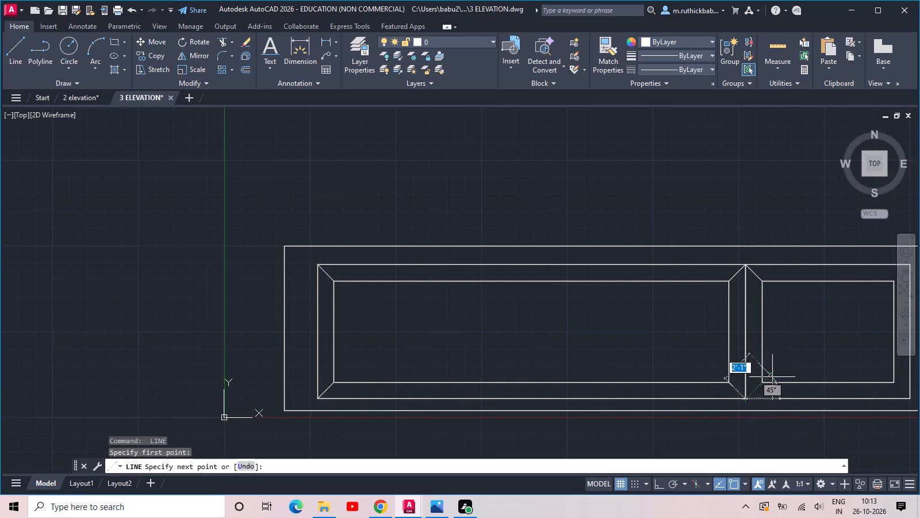
click(764, 382)
key(space)
Draw diagonal lines joining the right panel's lower-right and upper-right inner corners to the matching frame corners.
middle_drag(804, 357, 667, 340)
key(space)
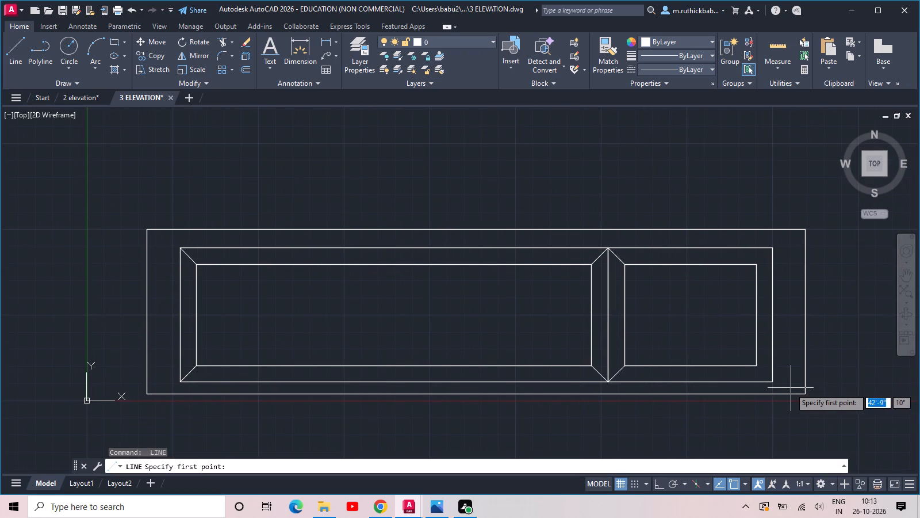
click(774, 382)
click(757, 367)
key(space)
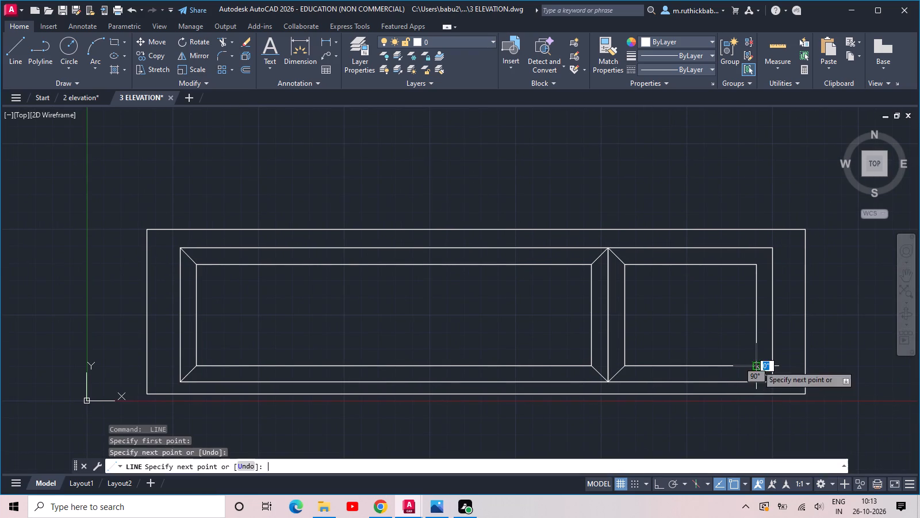
key(space)
click(771, 248)
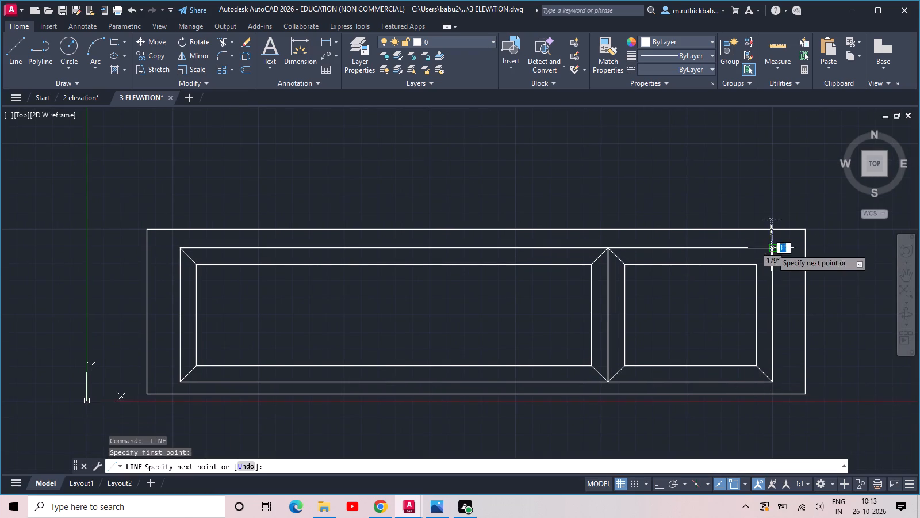
click(755, 266)
key(space)
Offset the larger left panel's inner left line 8' into the panel.
scroll(733, 283, down, 1)
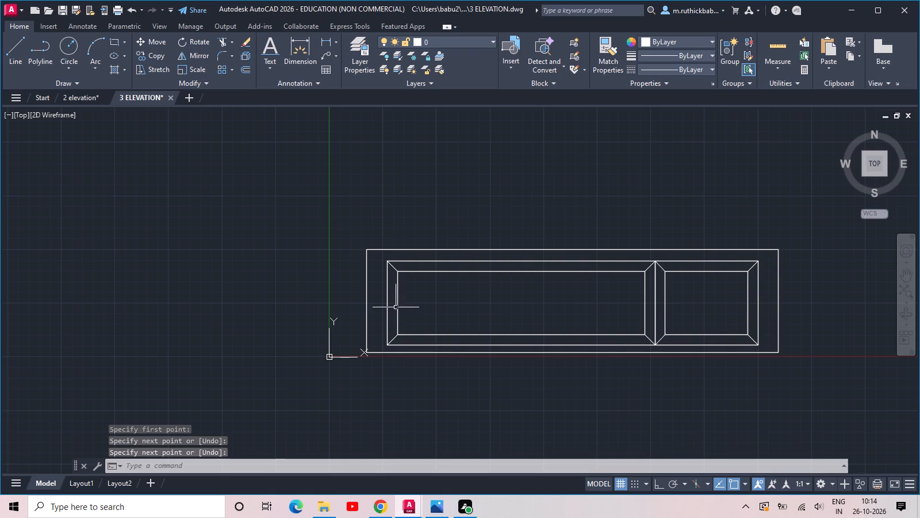
scroll(401, 308, up, 1)
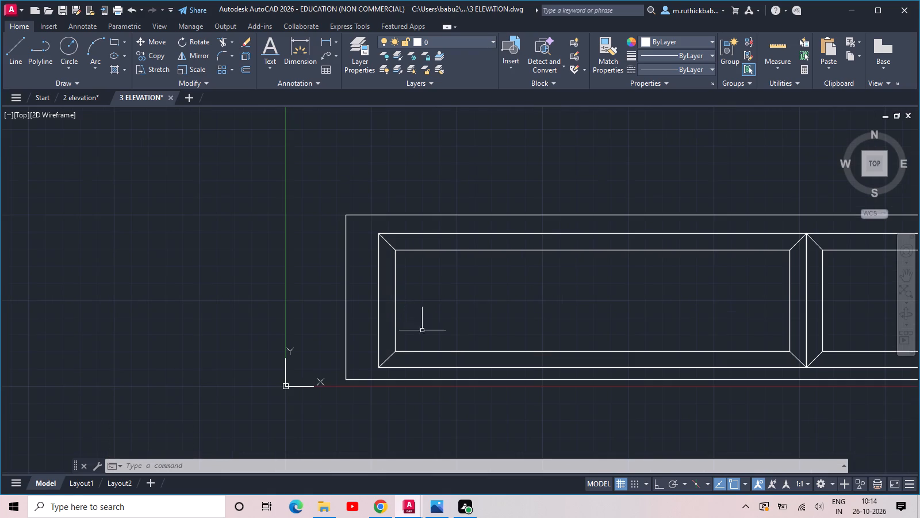
key(o)
text(FF)
key(space)
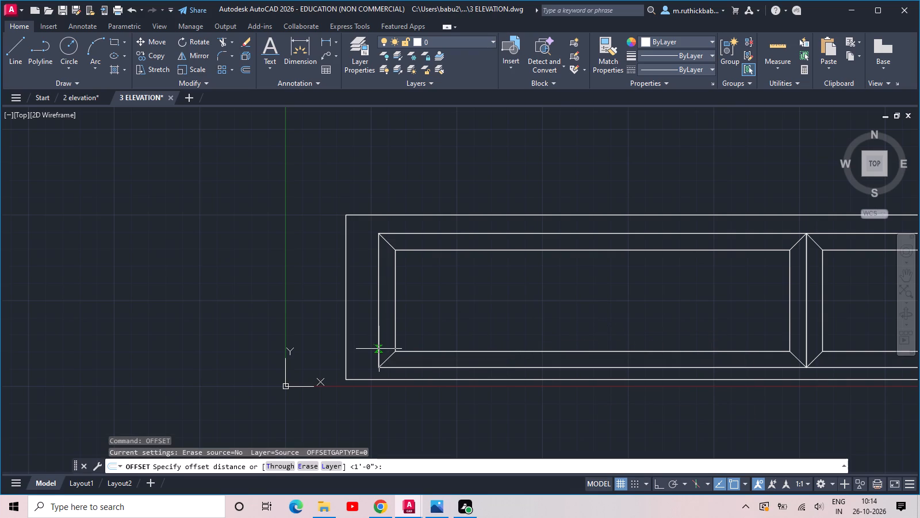
text(8')
key(Return)
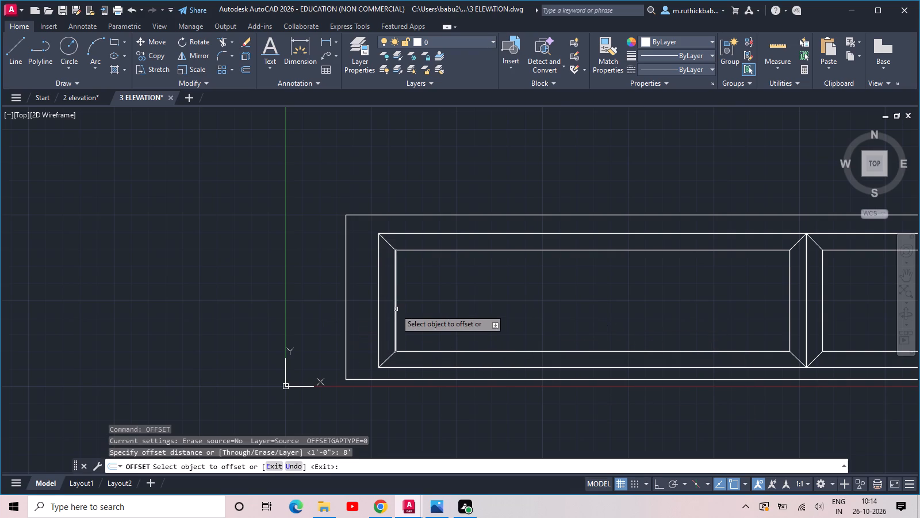
click(396, 309)
click(539, 312)
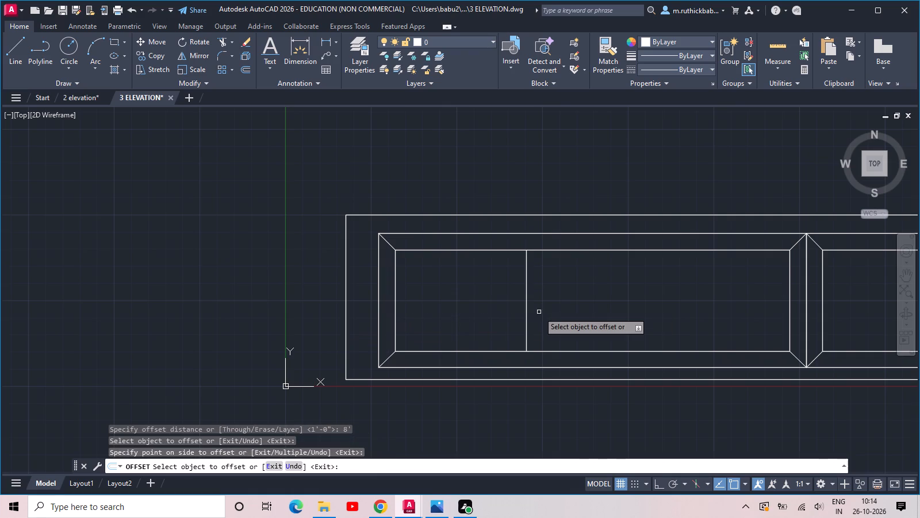
Offset the new vertical line inside the left panel 18 inches toward the right panel.
click(527, 322)
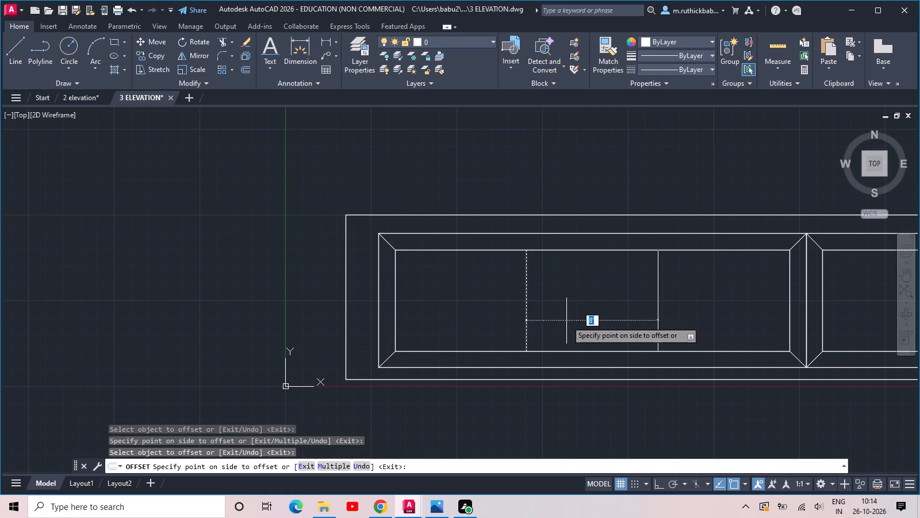
key(2)
key(BackSpace)
text(18)
key(Return)
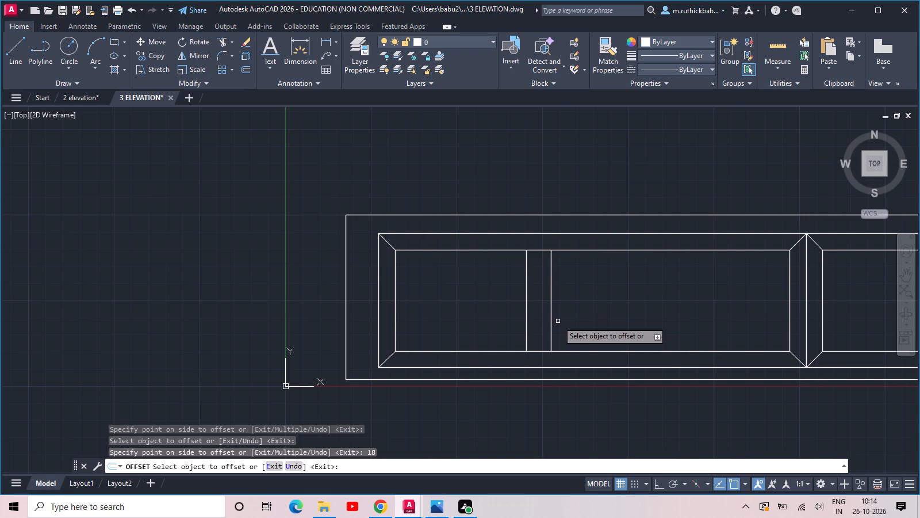
key(Escape)
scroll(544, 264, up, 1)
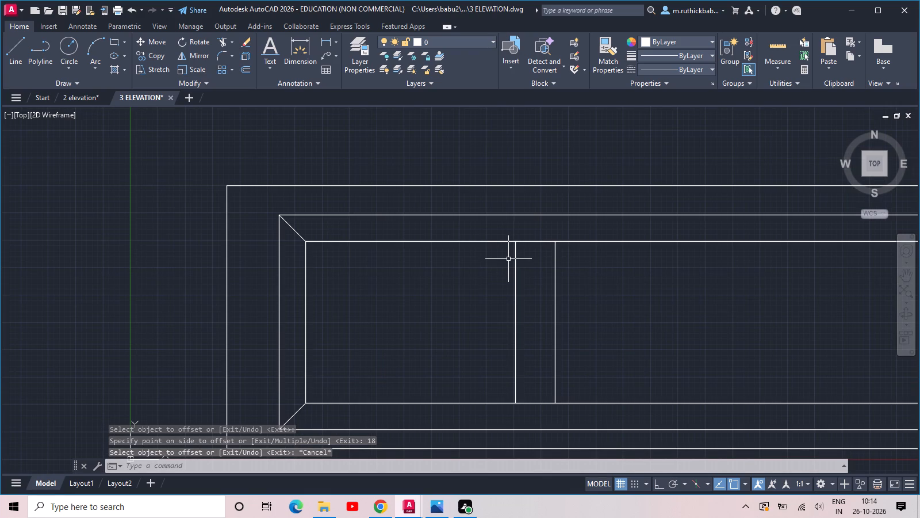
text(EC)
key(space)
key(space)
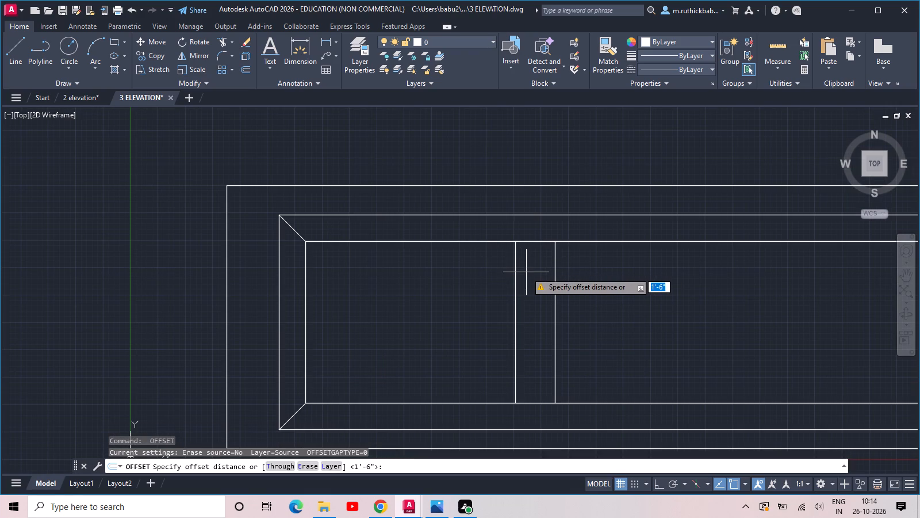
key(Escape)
Extend the first of the two new vertical lines up and down to the frame's top and bottom lines.
text(EX)
key(space)
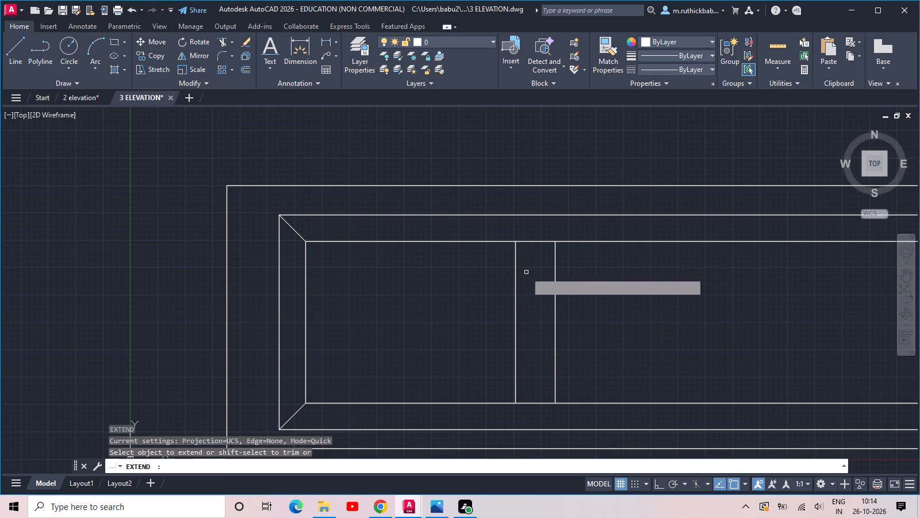
key(space)
click(526, 272)
click(504, 280)
drag(534, 327, 526, 338)
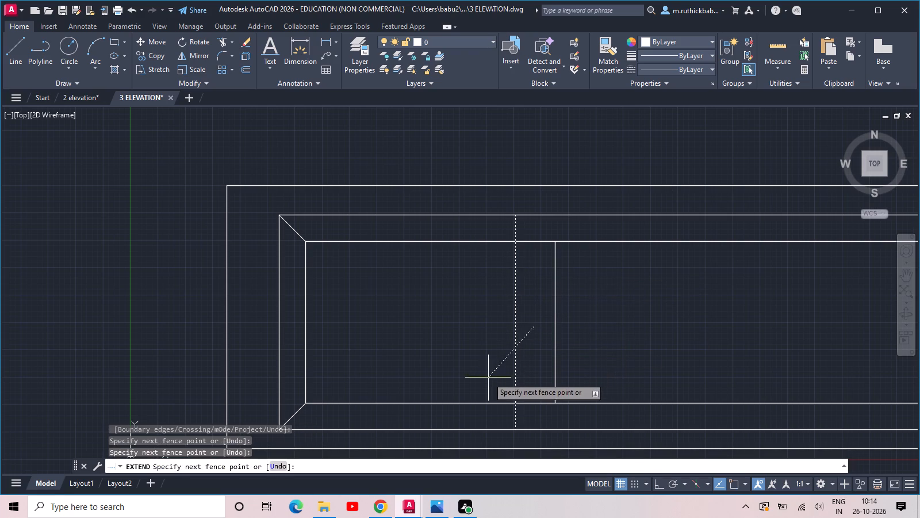
click(487, 381)
key(Escape)
Trim the bottom and top inner horizontal lines between the two new vertical lines.
text(TR)
key(space)
click(535, 411)
click(532, 390)
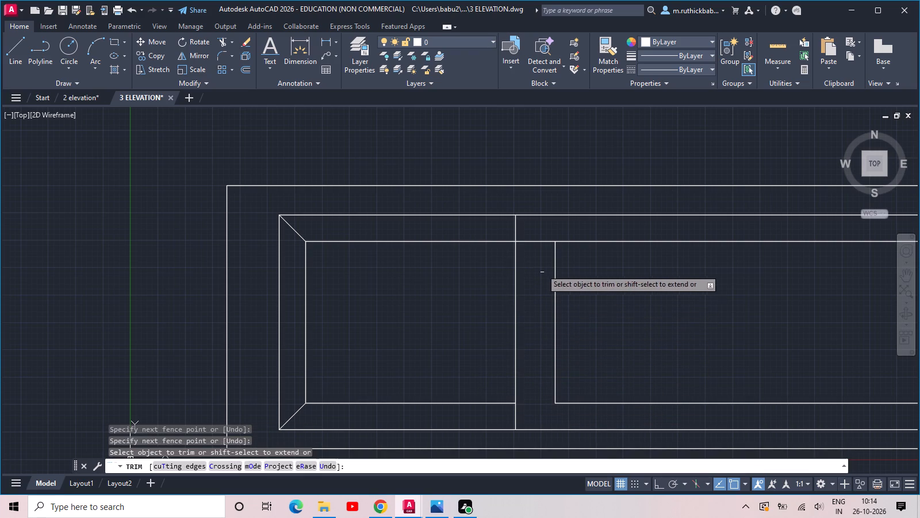
click(539, 260)
click(538, 218)
key(Escape)
Draw diagonal lines from the middle panel's upper-left and lower-left inner corners to the new divider's top and bottom ends.
text(L)
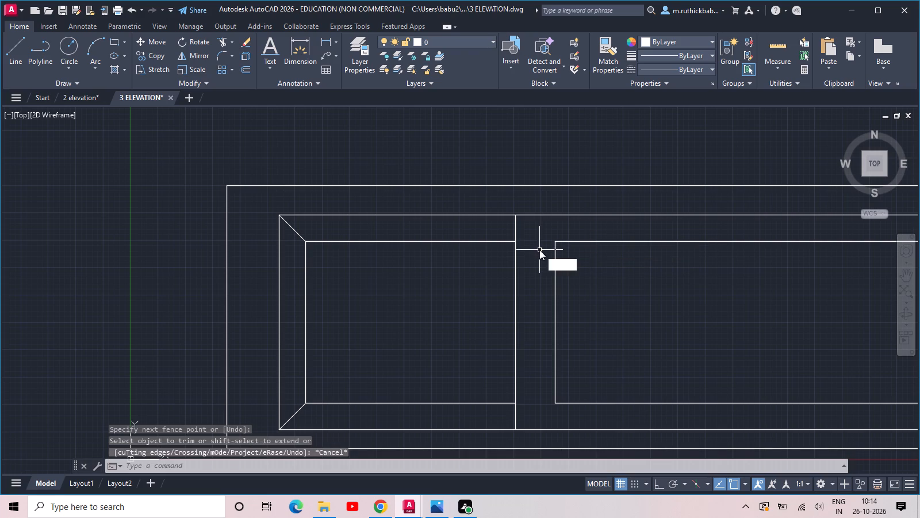
key(space)
click(556, 241)
click(517, 216)
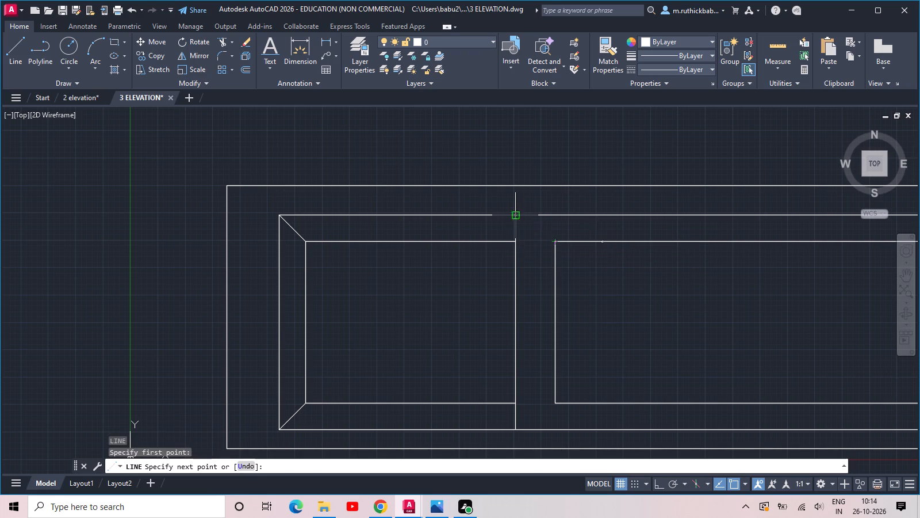
key(space)
key(space)
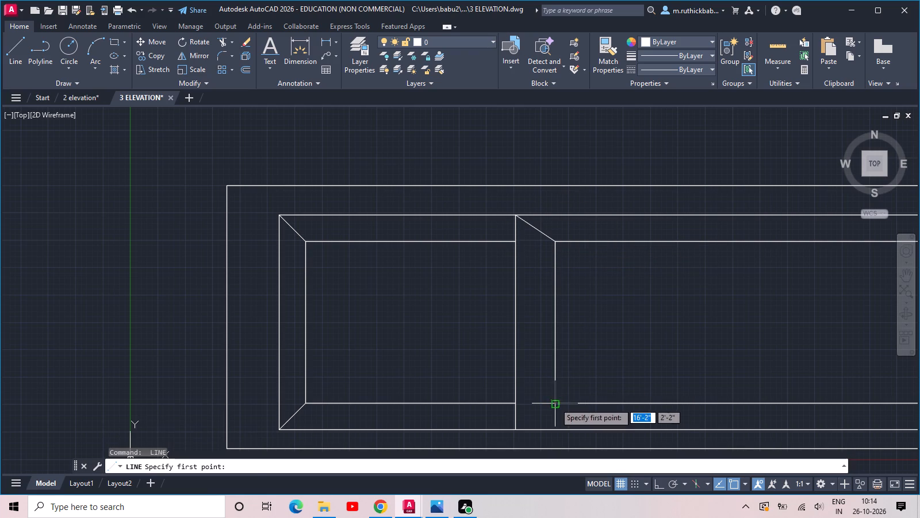
click(555, 403)
click(516, 432)
key(space)
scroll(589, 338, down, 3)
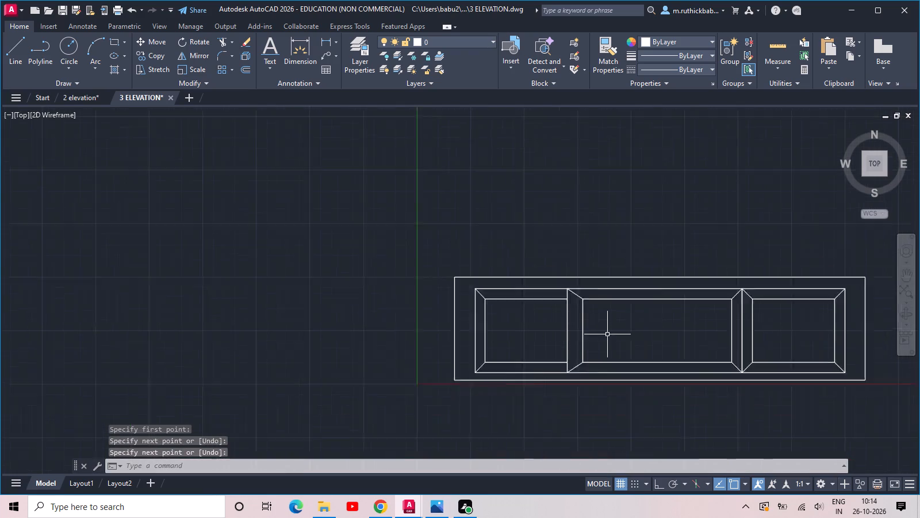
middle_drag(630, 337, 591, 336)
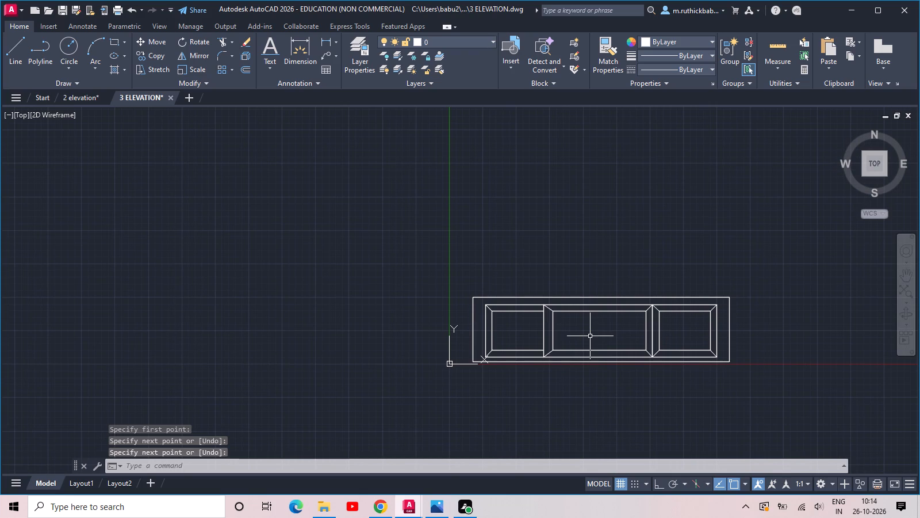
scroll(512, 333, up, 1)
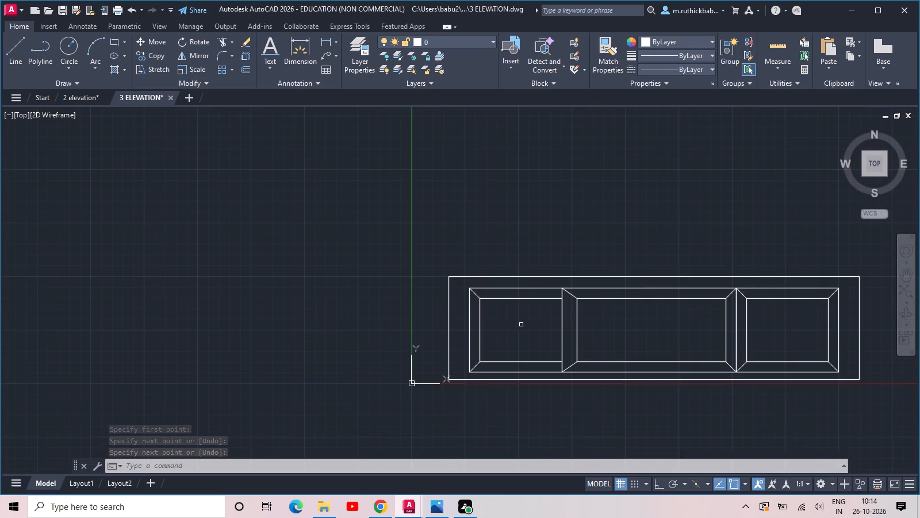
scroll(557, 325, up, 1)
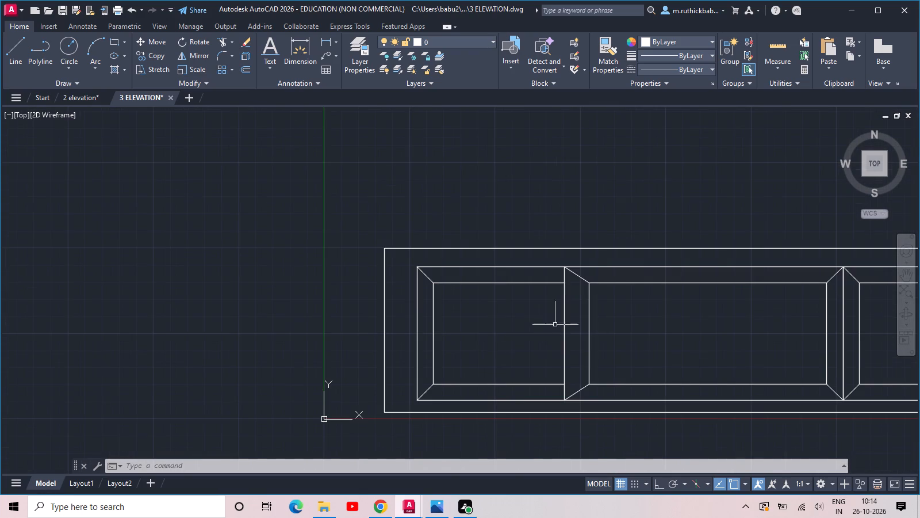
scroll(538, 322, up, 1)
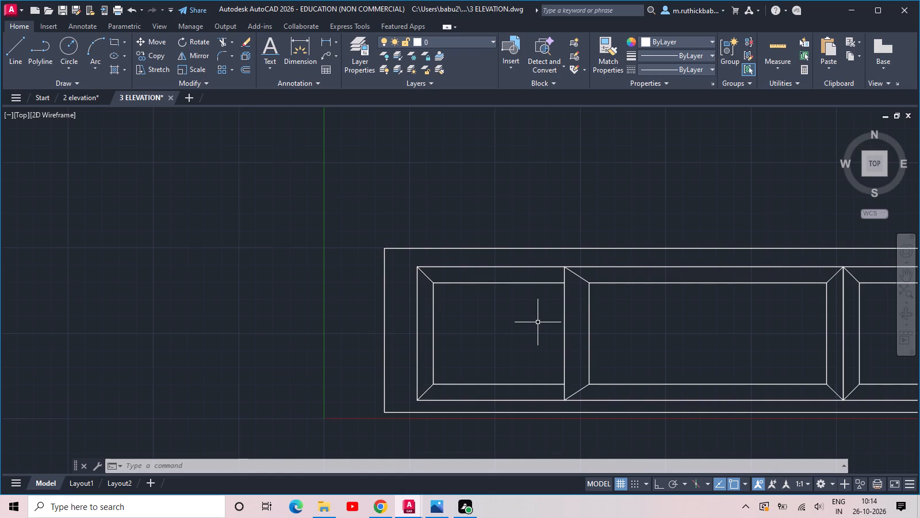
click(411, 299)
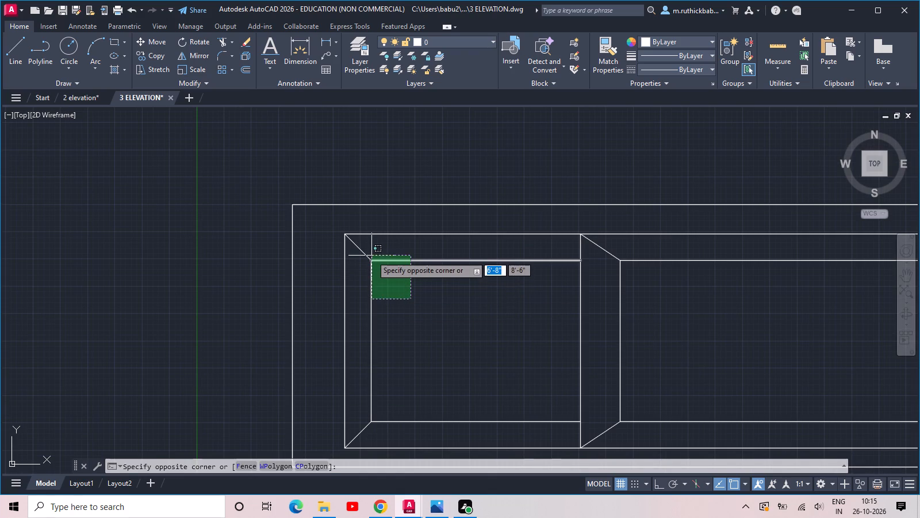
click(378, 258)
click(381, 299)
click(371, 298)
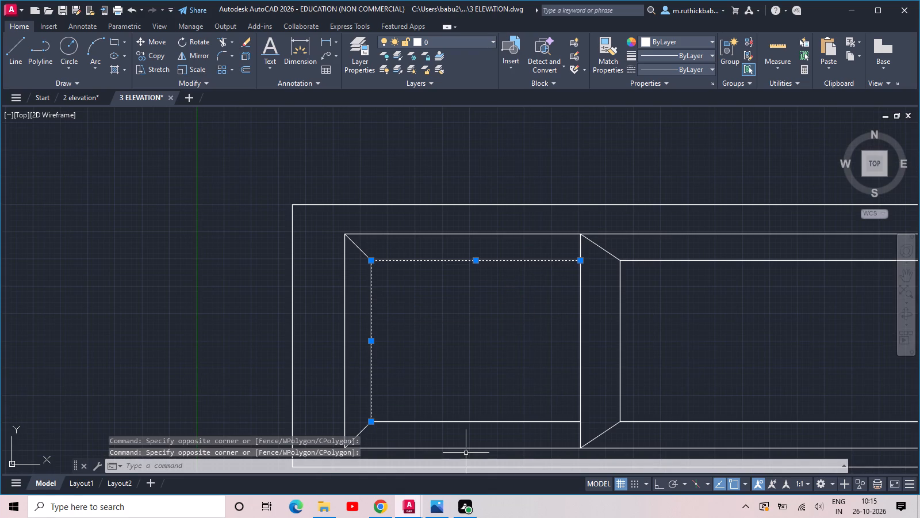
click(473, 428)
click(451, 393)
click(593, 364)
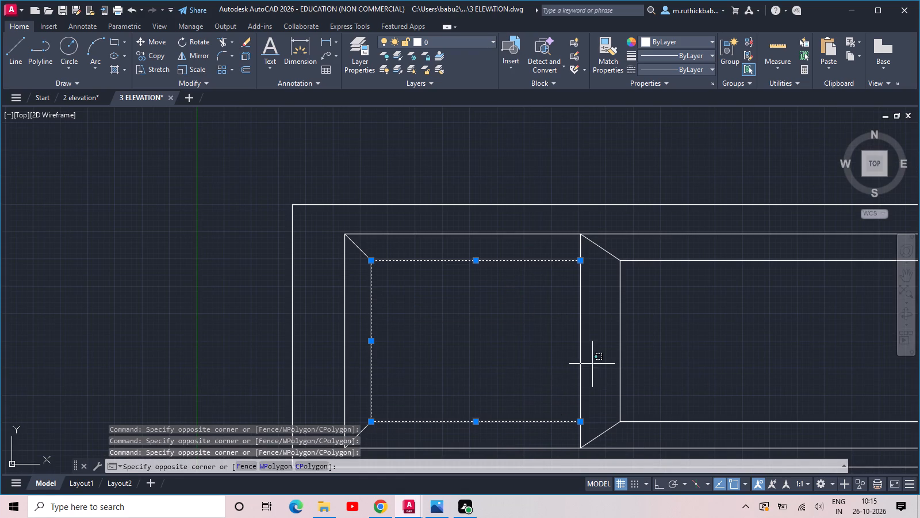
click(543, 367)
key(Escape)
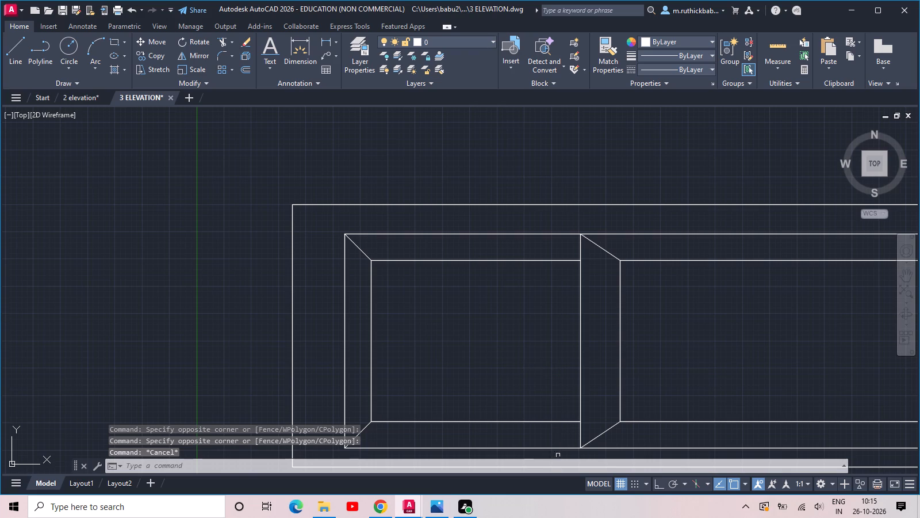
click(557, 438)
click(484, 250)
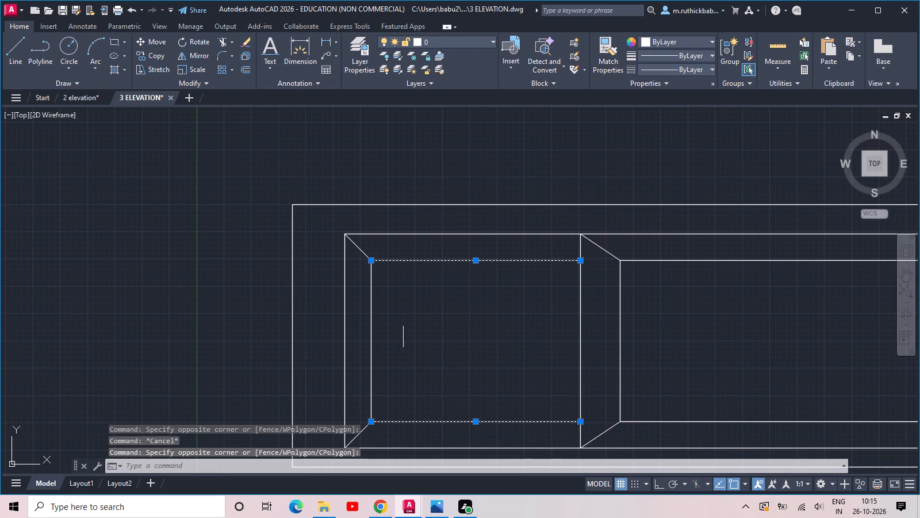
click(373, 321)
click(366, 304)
Offset the four sides of the left panel's inner rectangle 3 inches inward.
text(OFF)
key(space)
text(3)
key(space)
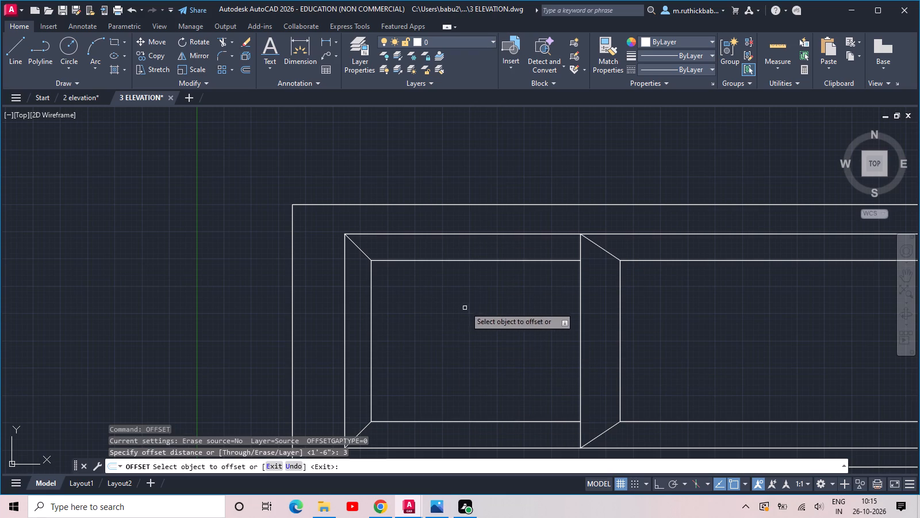
click(473, 260)
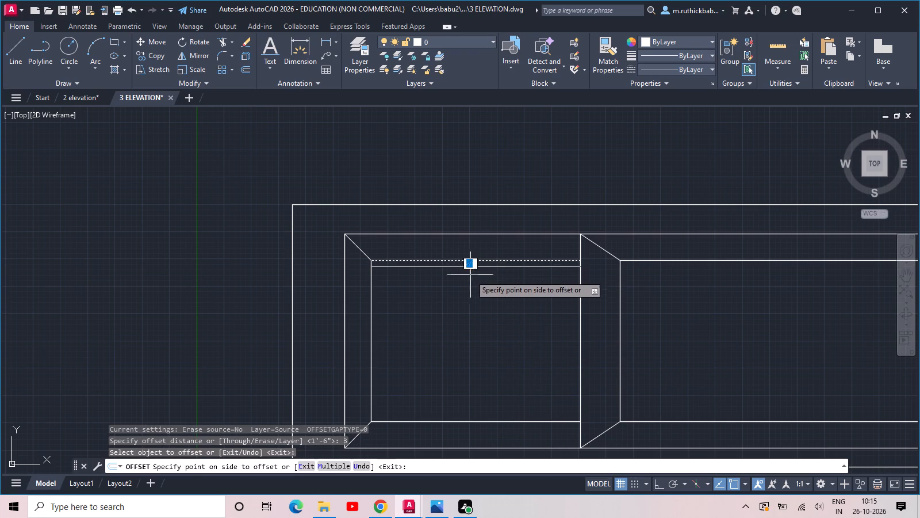
click(470, 276)
click(370, 318)
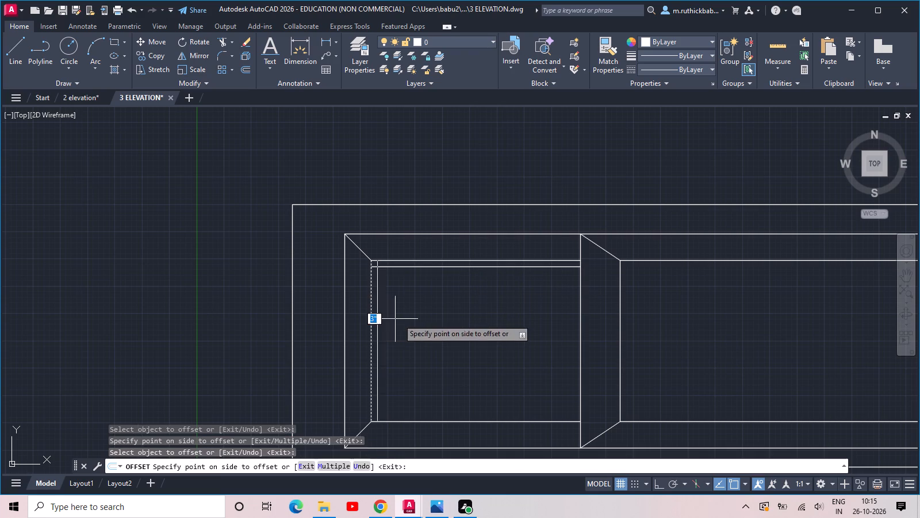
click(405, 319)
click(422, 422)
click(427, 398)
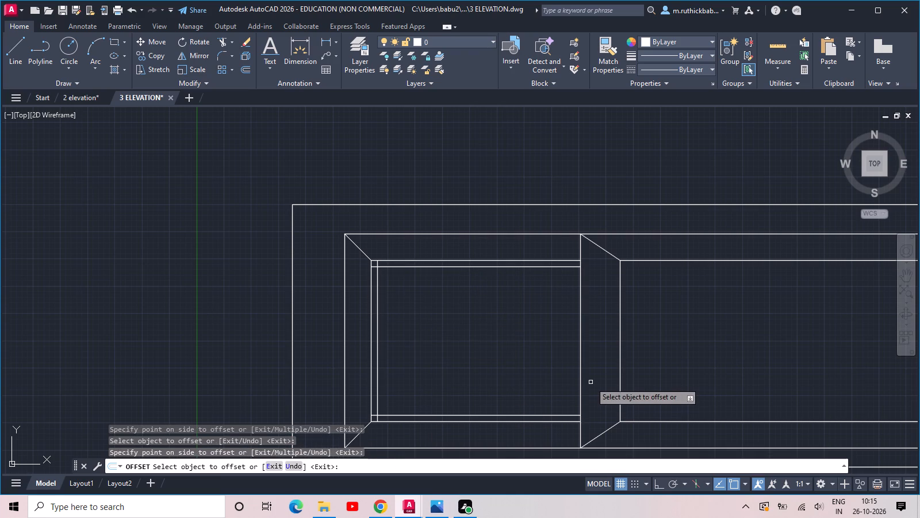
click(580, 374)
click(556, 372)
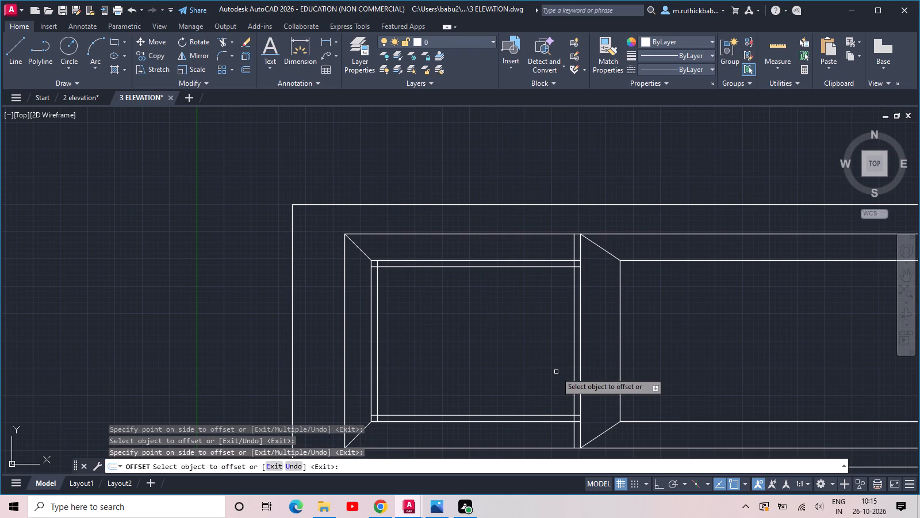
key(Escape)
key(Escape)
Trim the overlapping offset lines at the upper-right and upper-left corners of the left panel's 3-inch frame.
text(TR)
key(space)
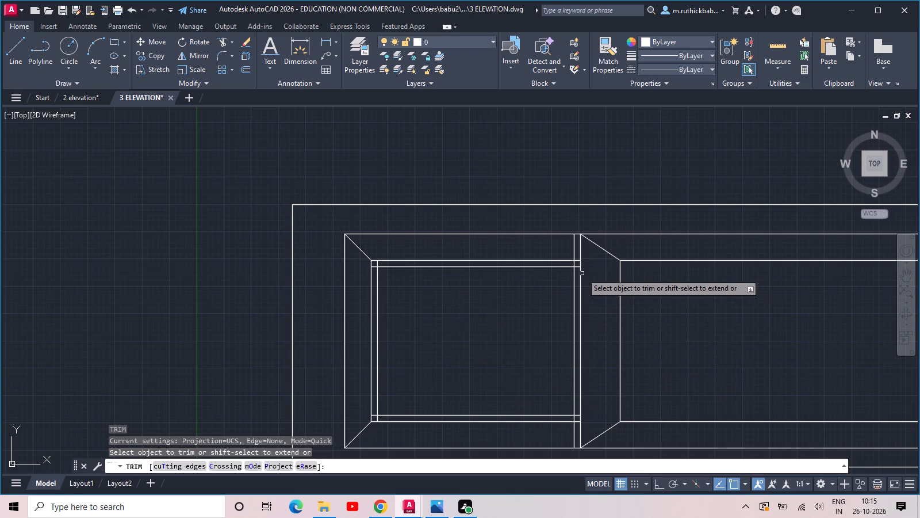
scroll(580, 272, up, 3)
click(577, 261)
click(551, 235)
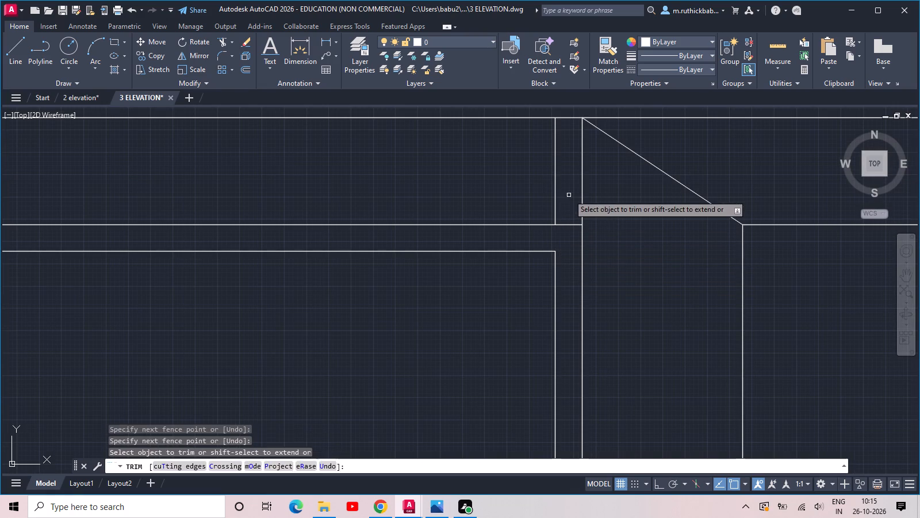
click(569, 192)
click(548, 192)
scroll(546, 192, down, 2)
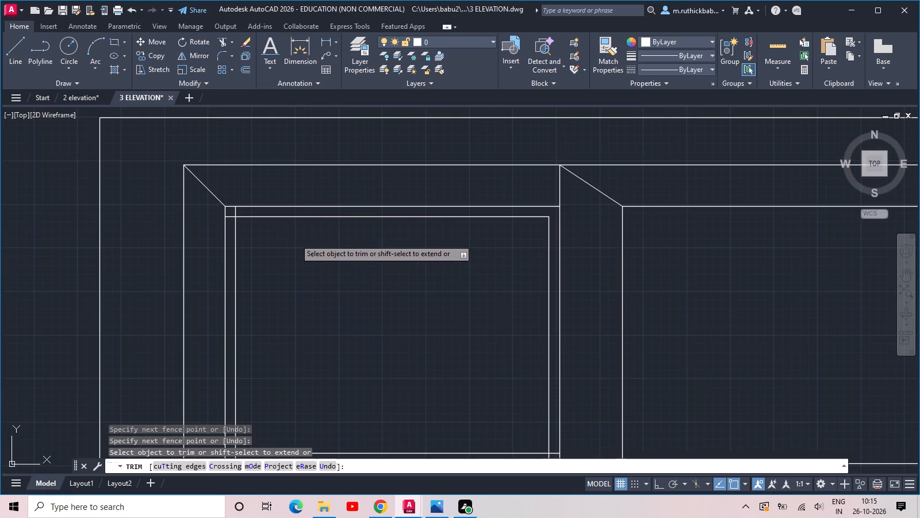
scroll(224, 220, up, 3)
click(244, 215)
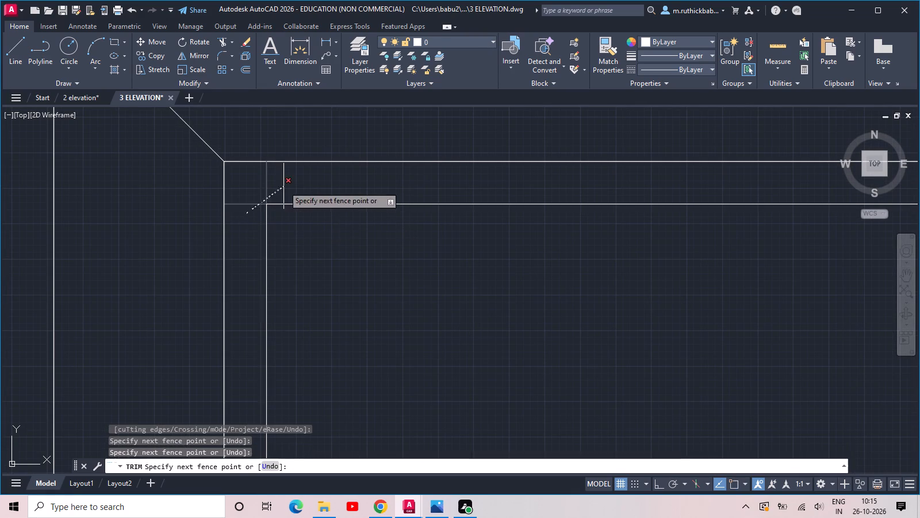
click(282, 185)
Trim the overlapping offset lines at the lower-left and lower-right corners of the left panel's 3-inch frame.
scroll(282, 184, down, 4)
scroll(286, 436, up, 1)
middle_drag(284, 436, 285, 433)
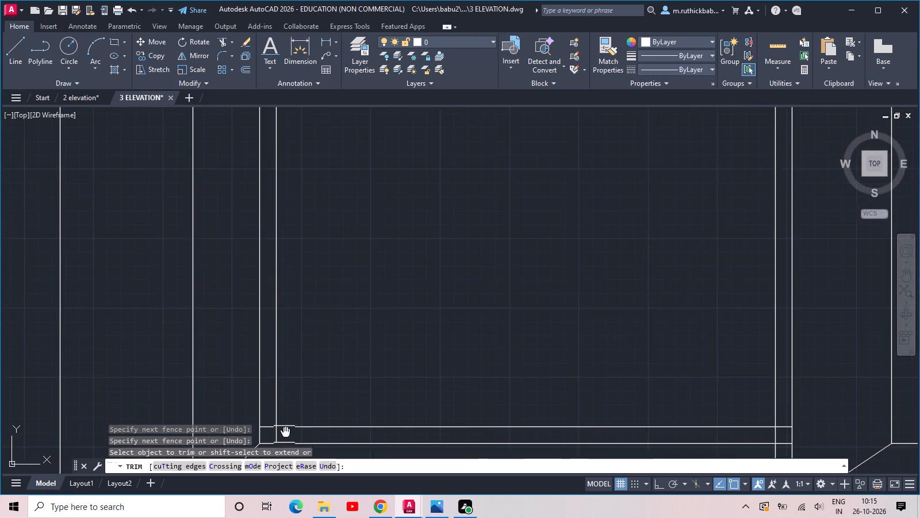
middle_drag(285, 433, 382, 334)
scroll(382, 334, up, 3)
click(342, 344)
click(300, 280)
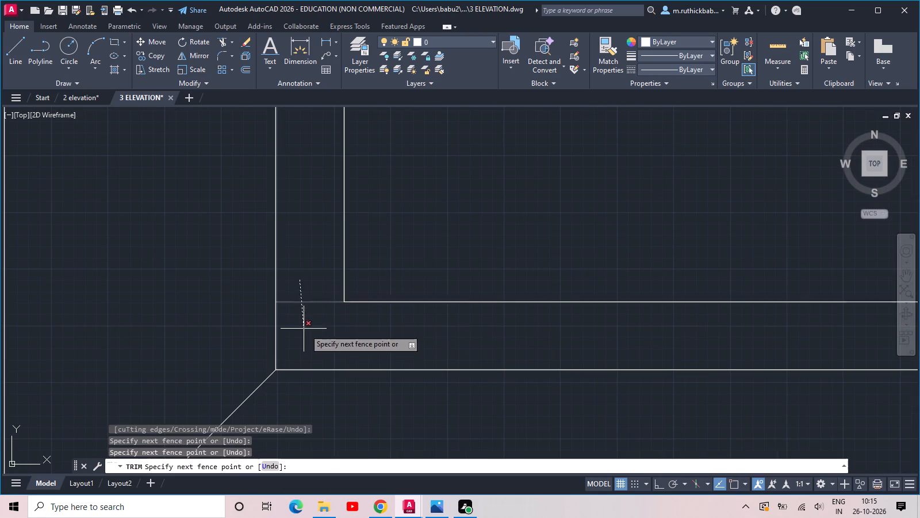
click(305, 329)
scroll(336, 327, down, 2)
middle_drag(565, 333, 133, 361)
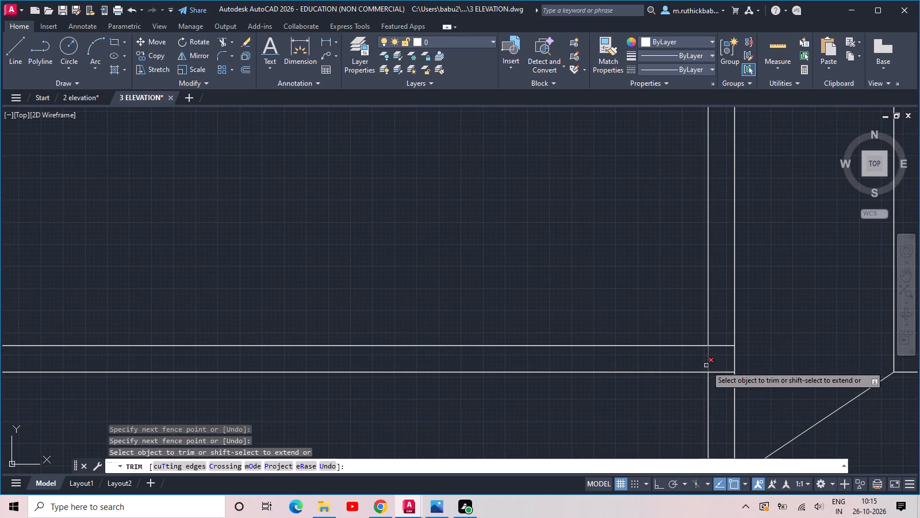
click(701, 367)
click(723, 342)
click(722, 402)
click(703, 402)
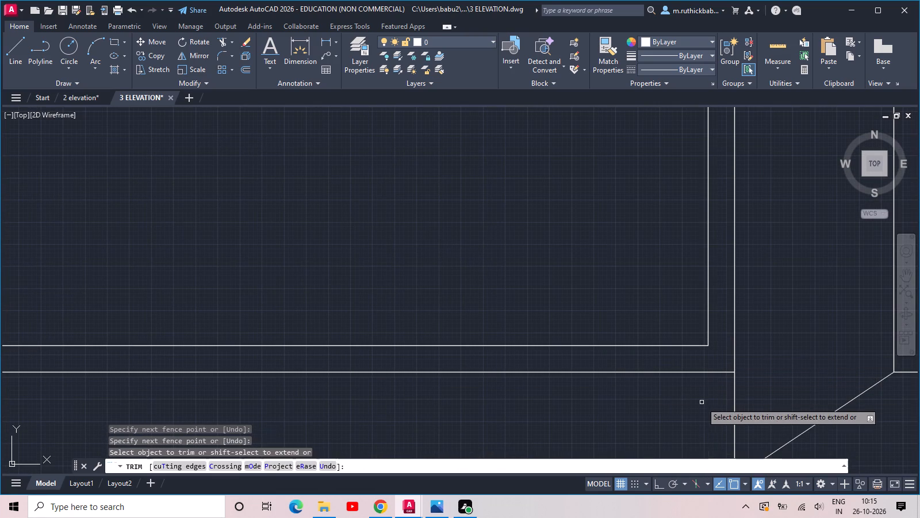
scroll(698, 402, down, 3)
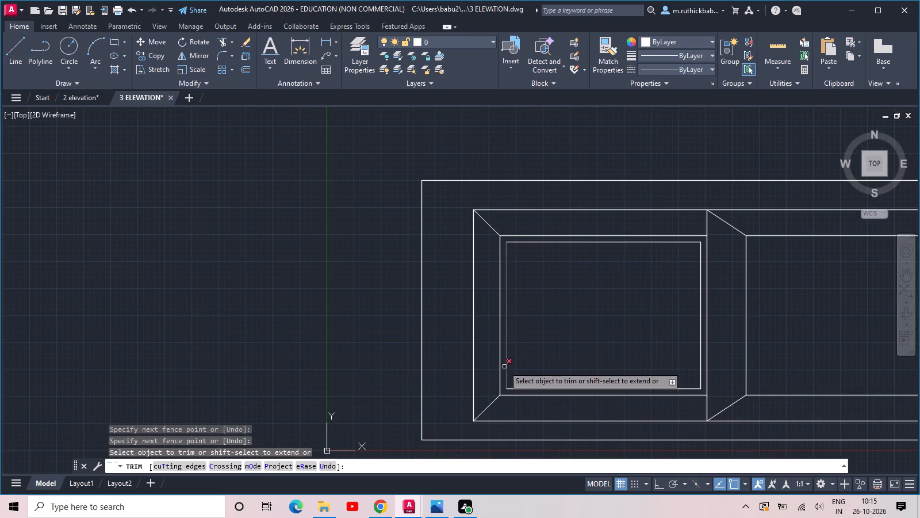
key(Escape)
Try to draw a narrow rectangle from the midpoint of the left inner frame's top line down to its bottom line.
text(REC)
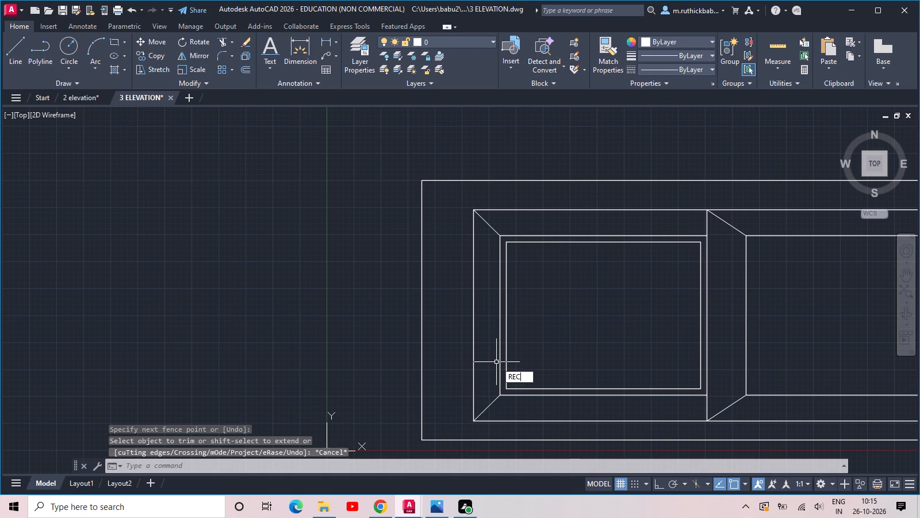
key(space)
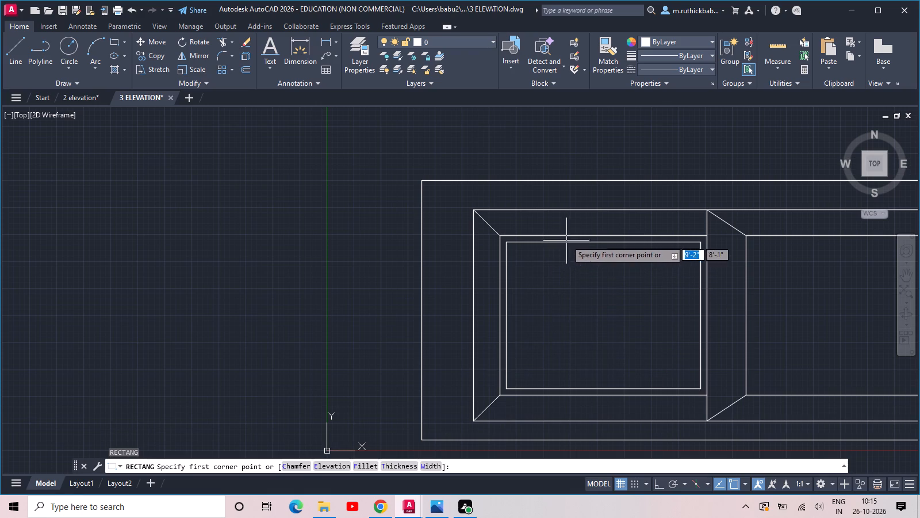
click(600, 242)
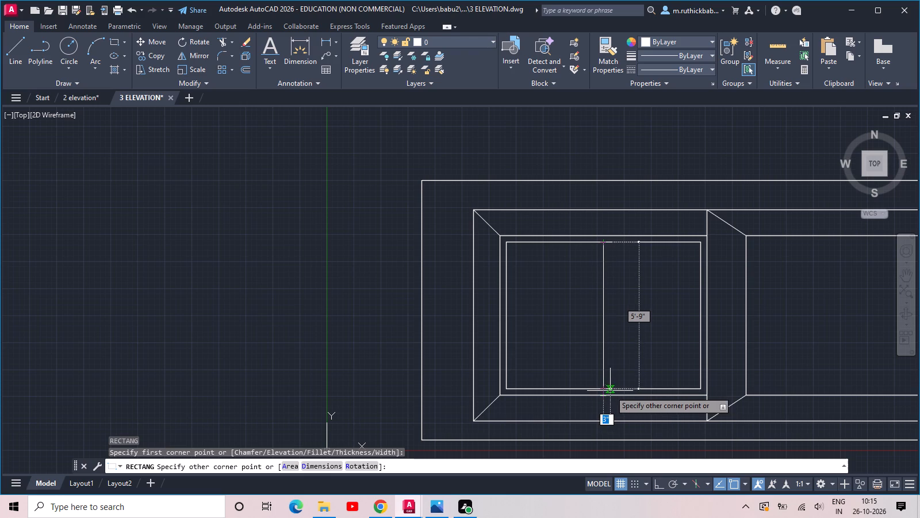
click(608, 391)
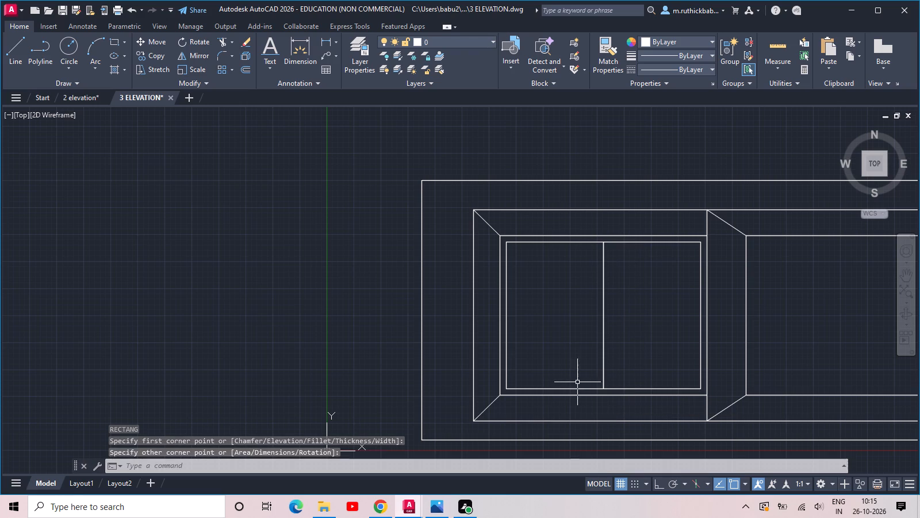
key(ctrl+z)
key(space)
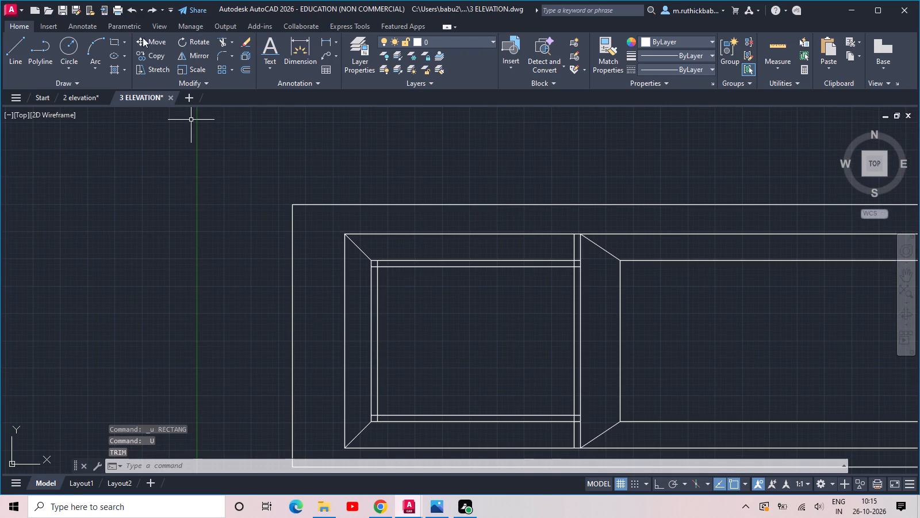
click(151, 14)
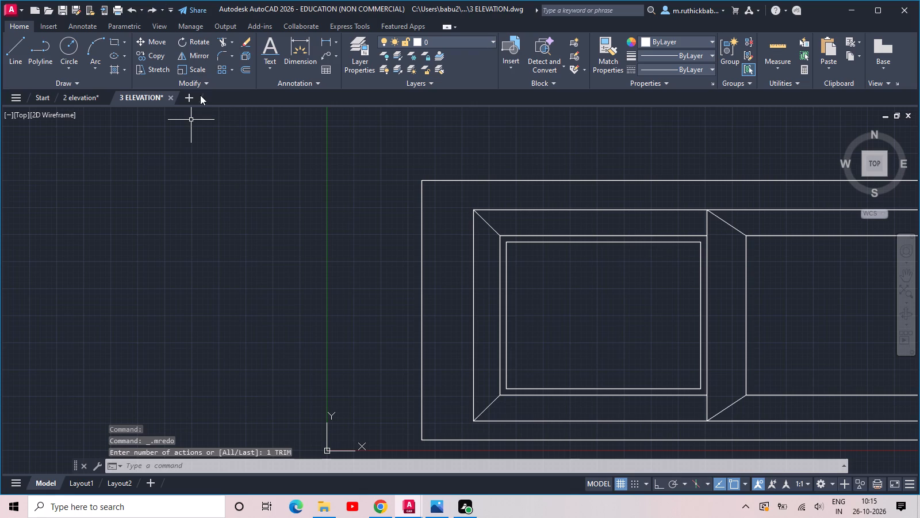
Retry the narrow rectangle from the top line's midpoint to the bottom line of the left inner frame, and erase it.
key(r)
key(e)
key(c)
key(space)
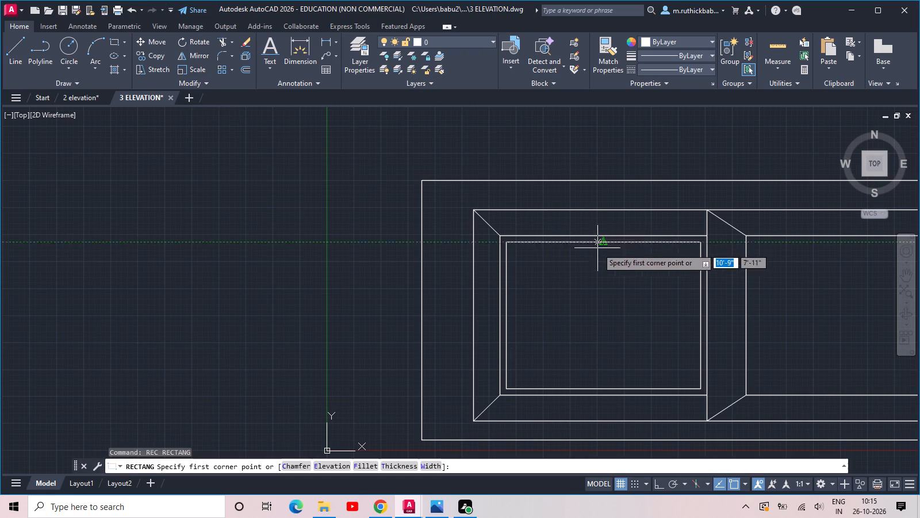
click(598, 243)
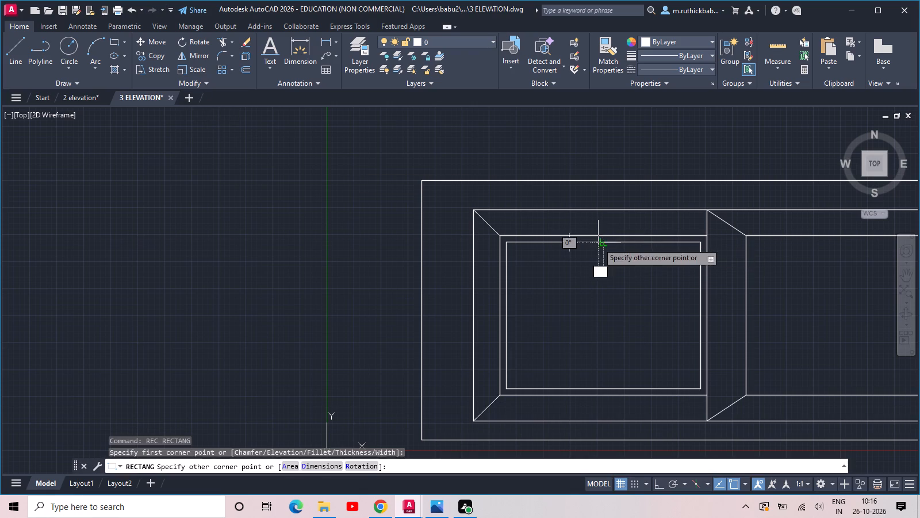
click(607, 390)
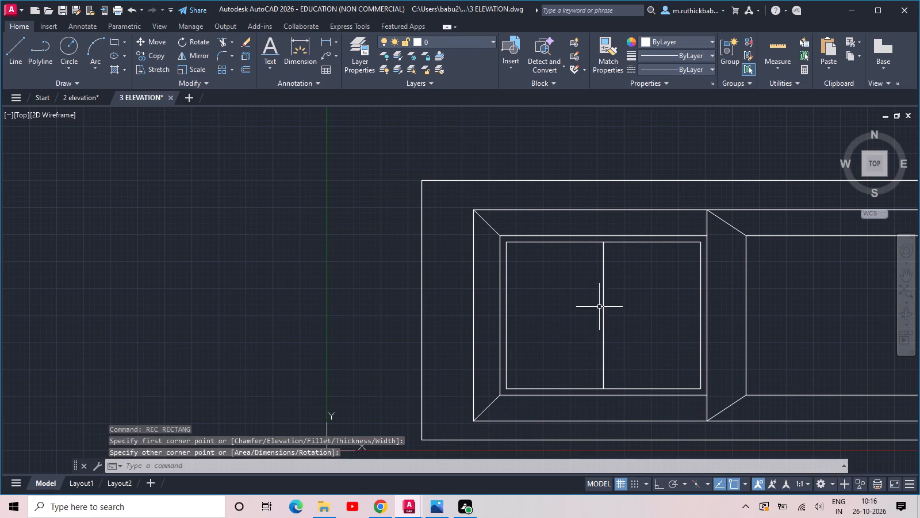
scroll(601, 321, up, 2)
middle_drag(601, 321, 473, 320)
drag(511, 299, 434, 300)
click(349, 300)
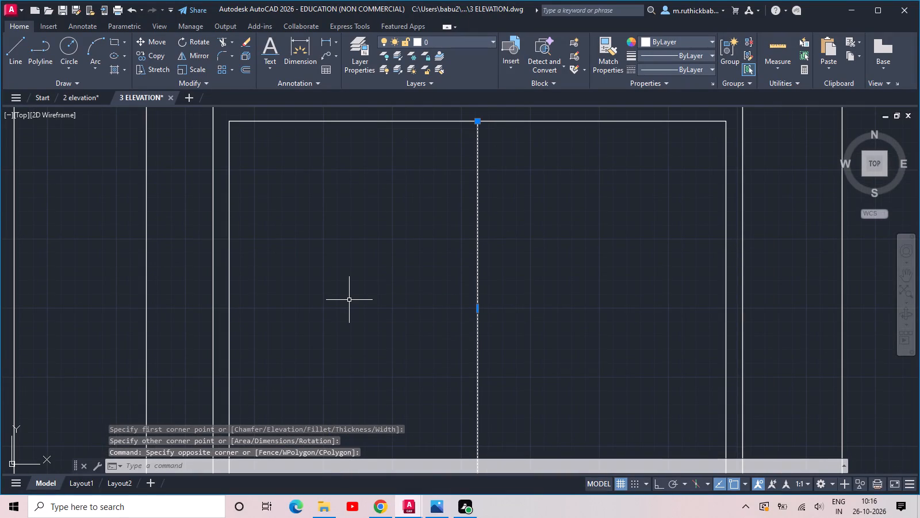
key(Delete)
Regenerate the model and draw a vertical rectangle about 2 inches wide near the left inner frame's centre, from its top line to its bottom line.
text(RE)
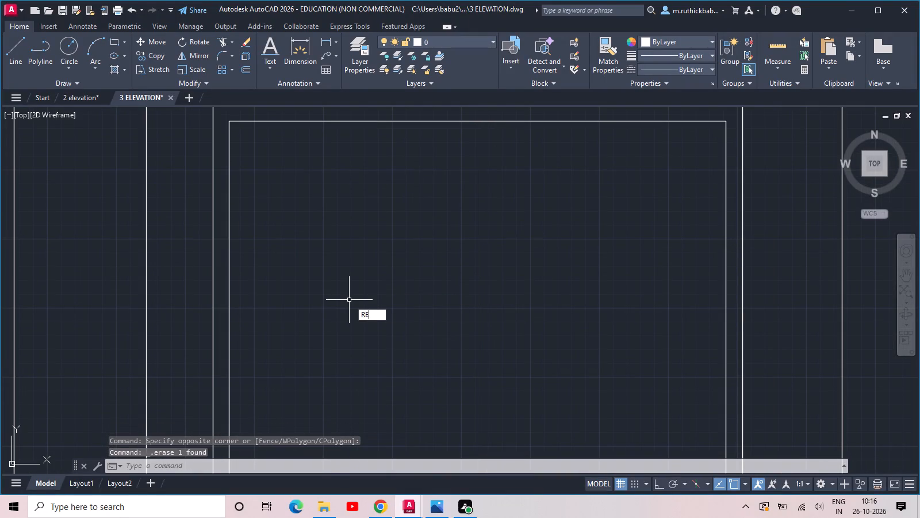
key(space)
middle_drag(382, 183, 368, 189)
scroll(367, 189, down, 2)
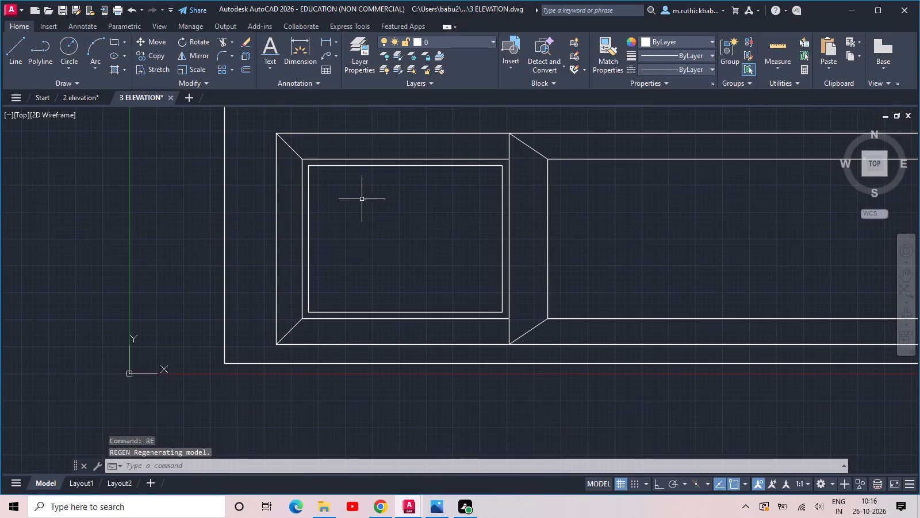
text(REC)
key(space)
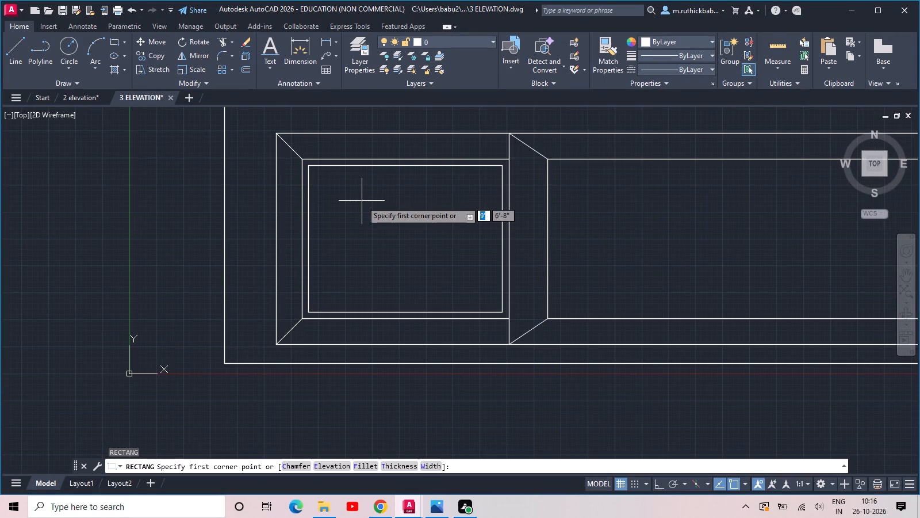
click(397, 167)
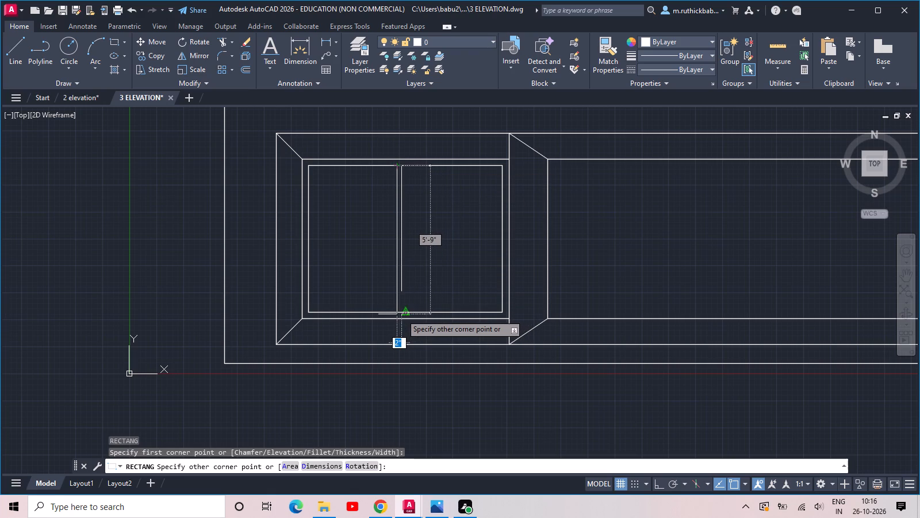
key(Tab)
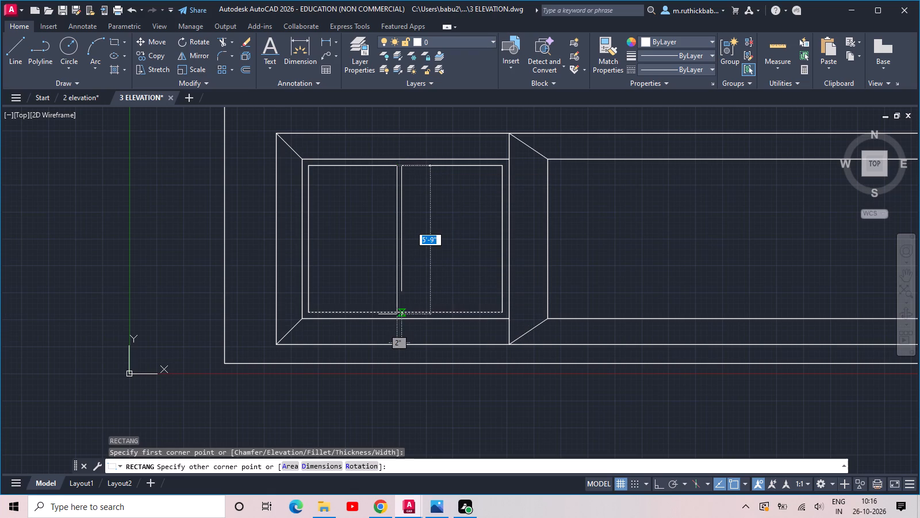
key(Return)
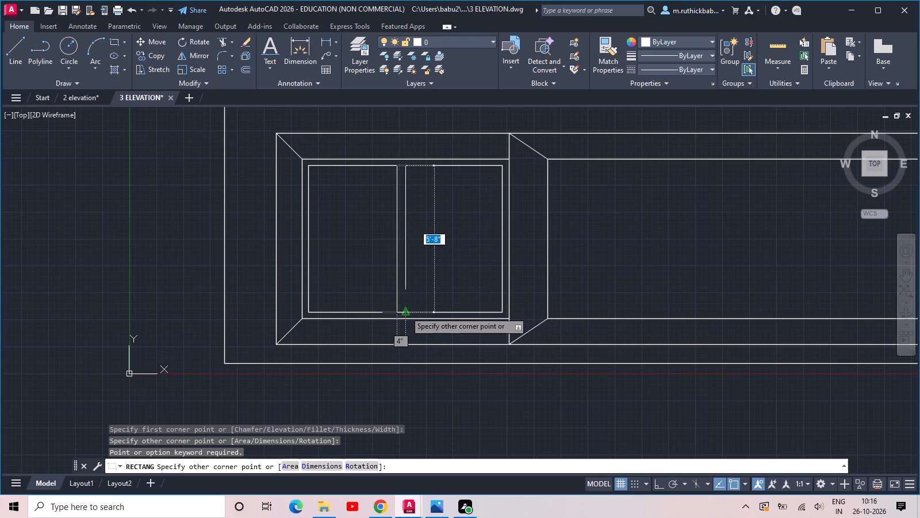
scroll(403, 311, up, 2)
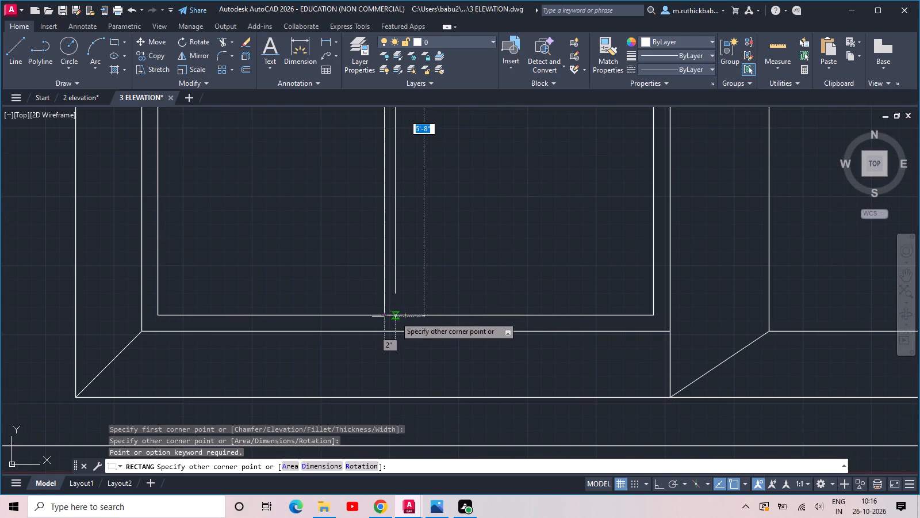
click(395, 317)
scroll(398, 314, down, 2)
middle_drag(420, 282, 379, 312)
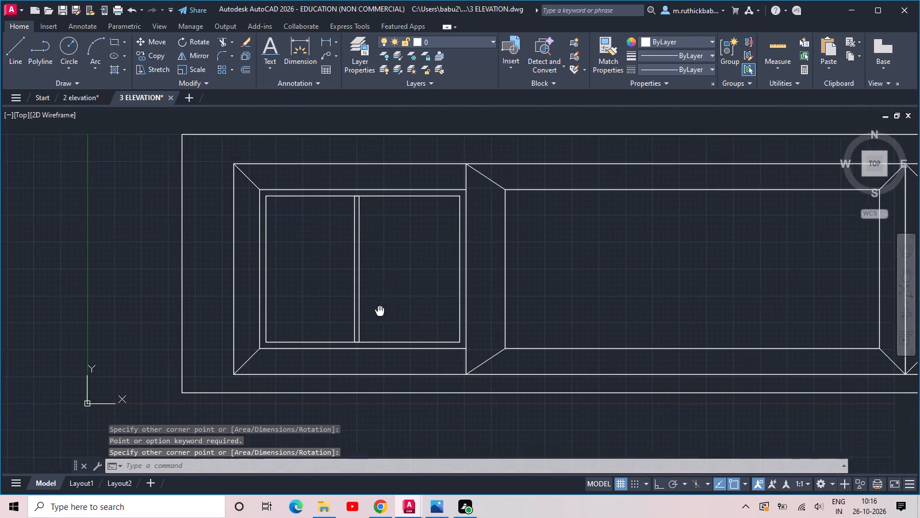
Copy the left panel's 3-inch inner frame and vertical divider 26'-0" across, matching the lower-right corner of the right panel's opening.
click(379, 298)
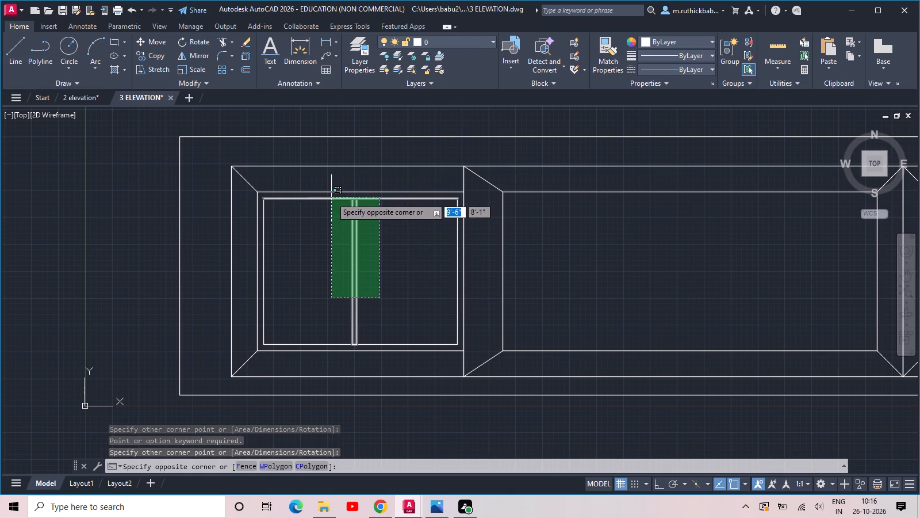
click(331, 197)
click(289, 349)
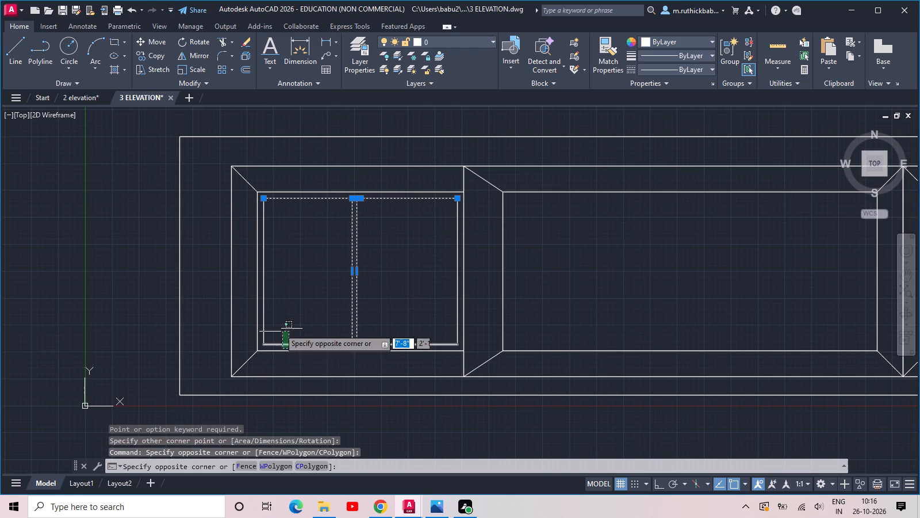
click(262, 302)
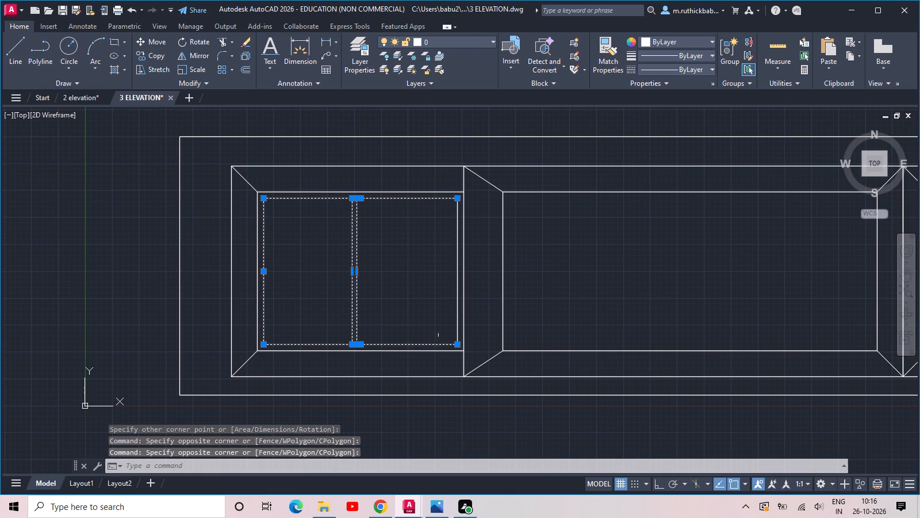
click(462, 318)
click(451, 309)
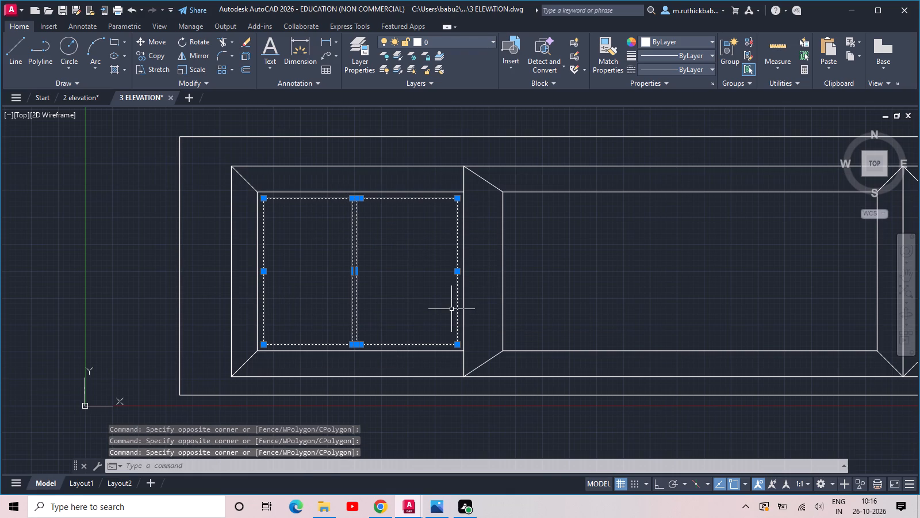
text(CO)
key(space)
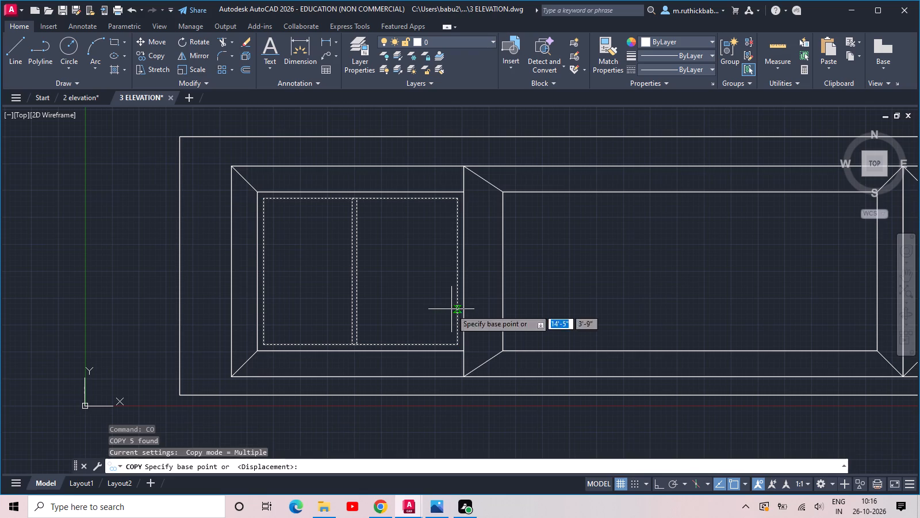
click(463, 350)
middle_drag(497, 349, 117, 338)
scroll(497, 349, down, 1)
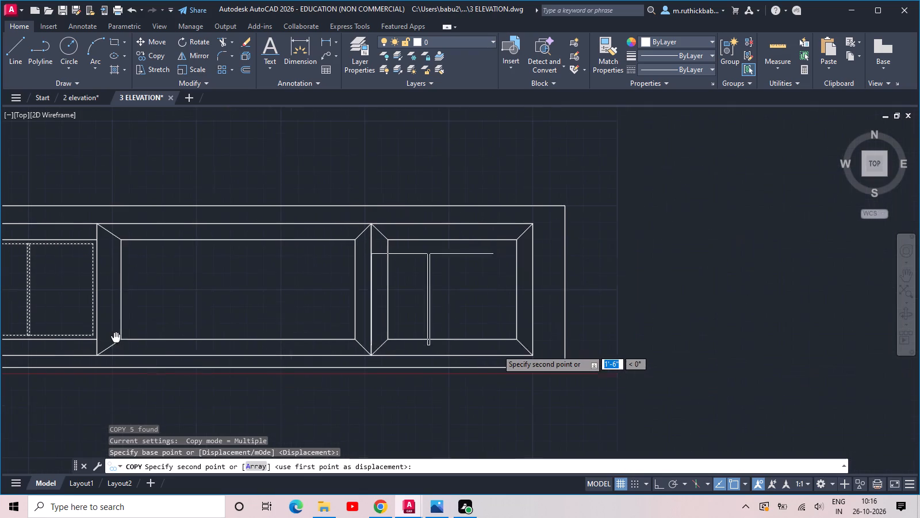
click(518, 340)
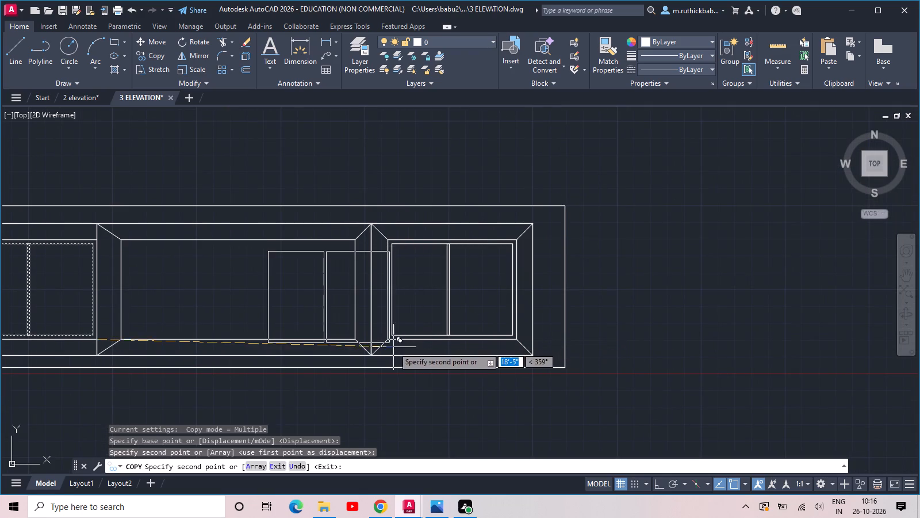
key(Escape)
Draw a horizontal rectangle about 14'-6" long and 2 inches high across the lower half of the middle panel's opening.
middle_drag(346, 318, 621, 341)
scroll(510, 301, down, 1)
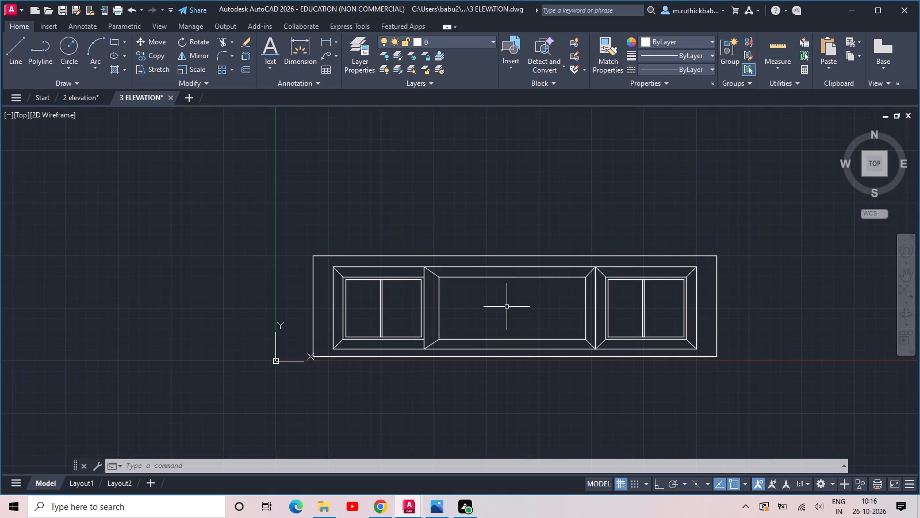
scroll(478, 329, up, 1)
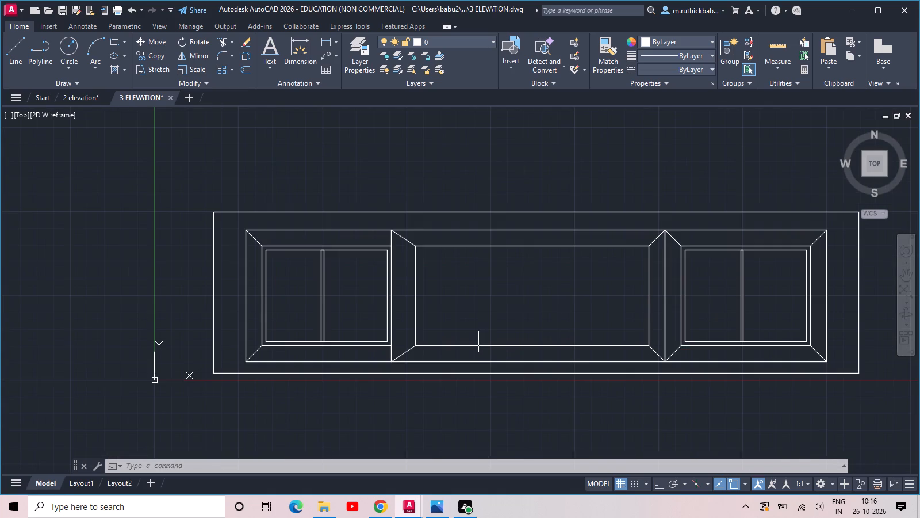
text(REC)
key(space)
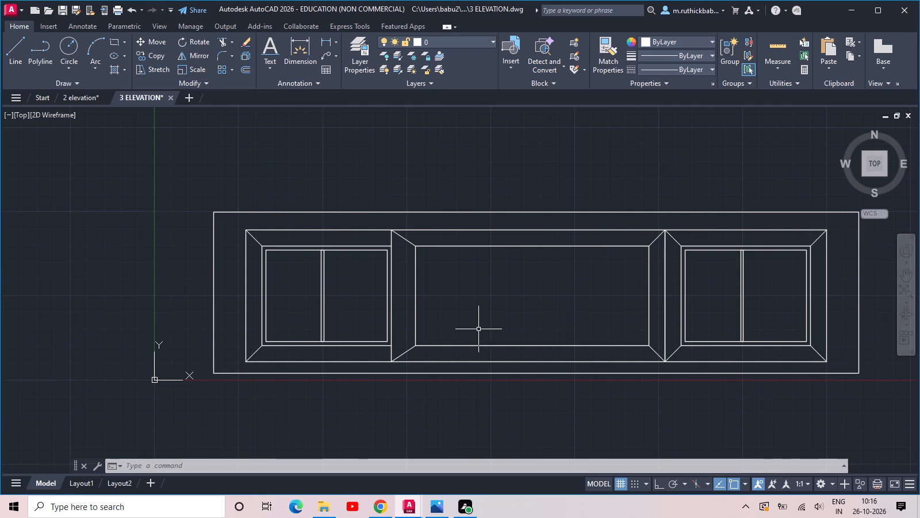
click(416, 313)
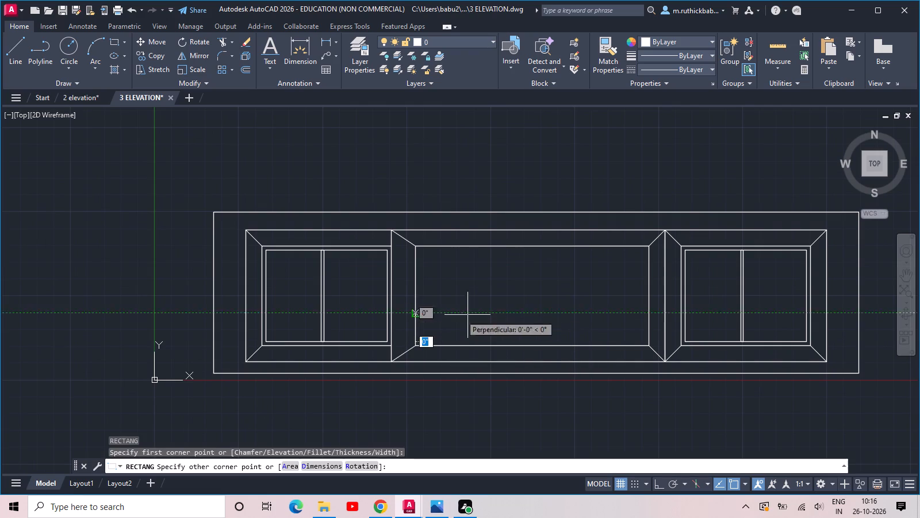
scroll(655, 321, up, 3)
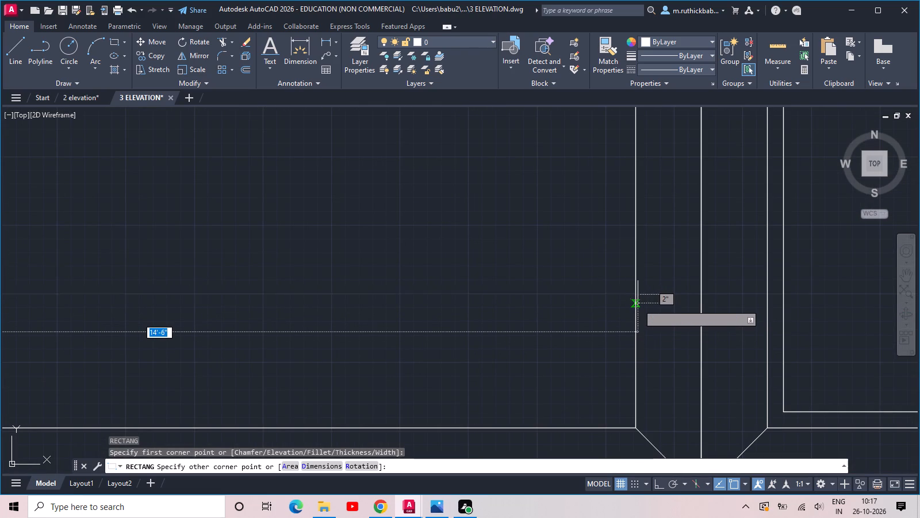
click(638, 304)
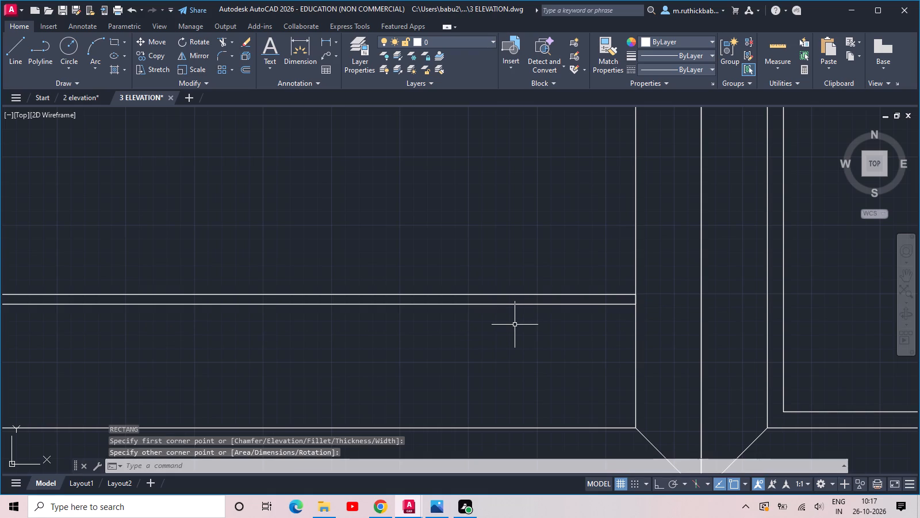
Draw a rectangle about 3'-3" high standing on the horizontal strip, right of centre in the middle panel.
middle_drag(515, 325, 607, 338)
scroll(610, 339, down, 2)
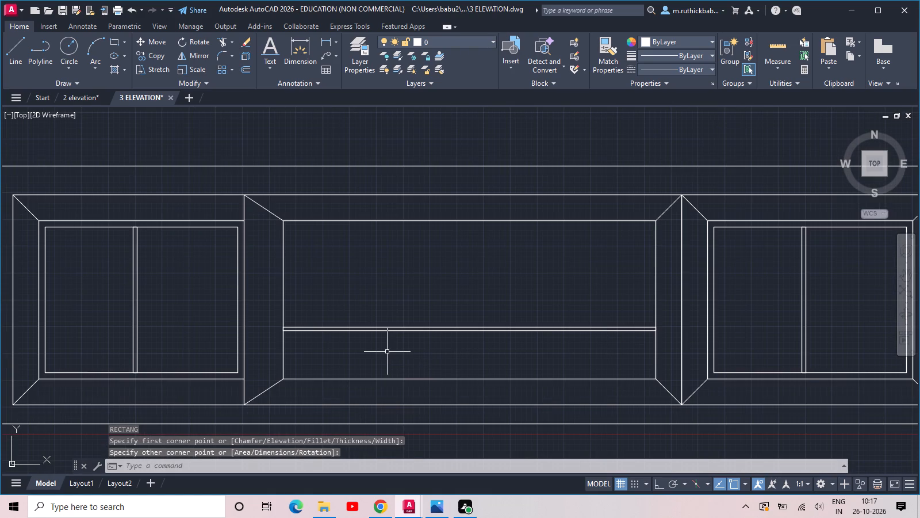
key(space)
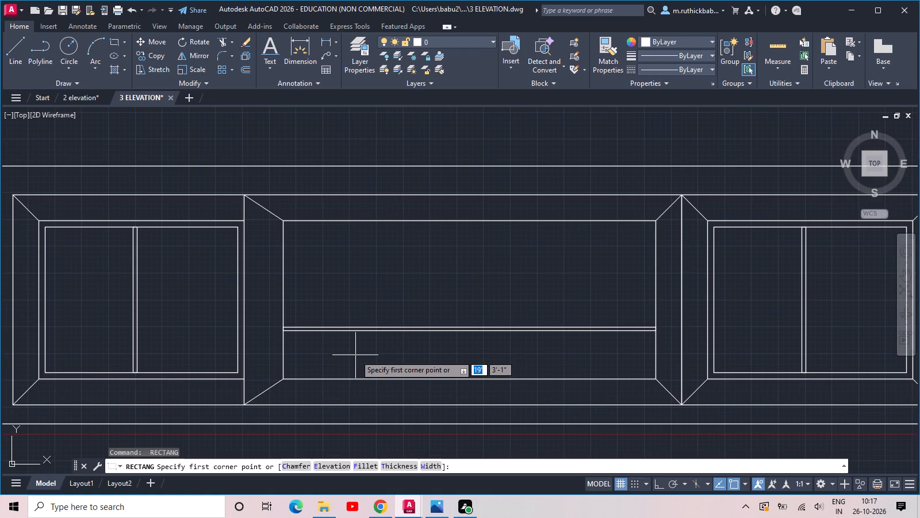
key(Escape)
middle_drag(354, 351, 346, 353)
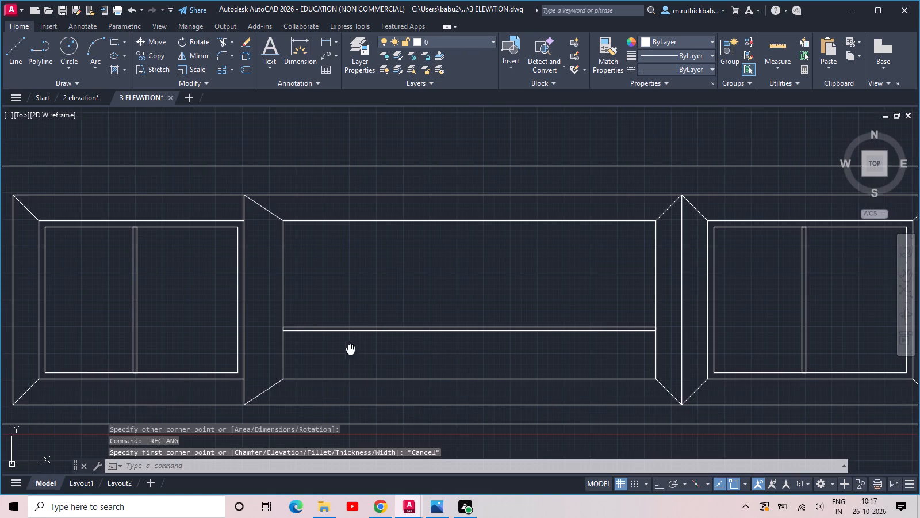
middle_drag(346, 353, 248, 370)
key(r)
text(EC)
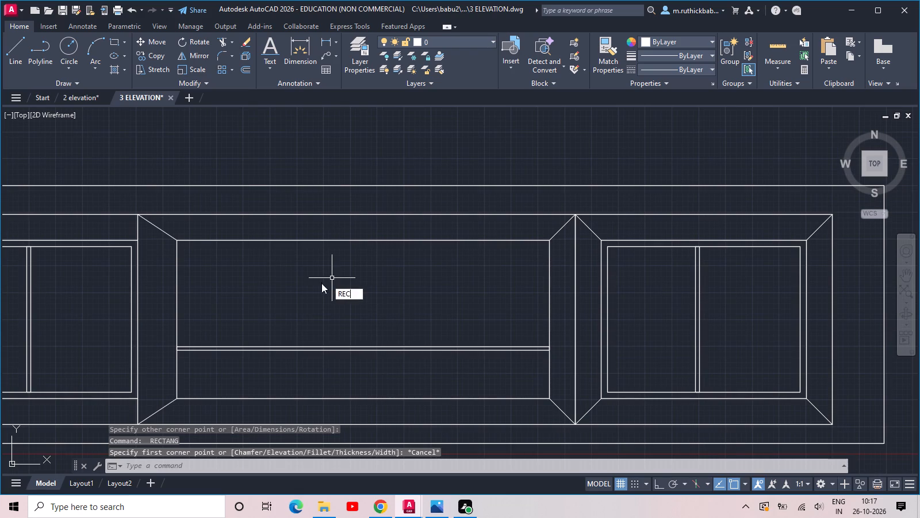
key(space)
click(323, 348)
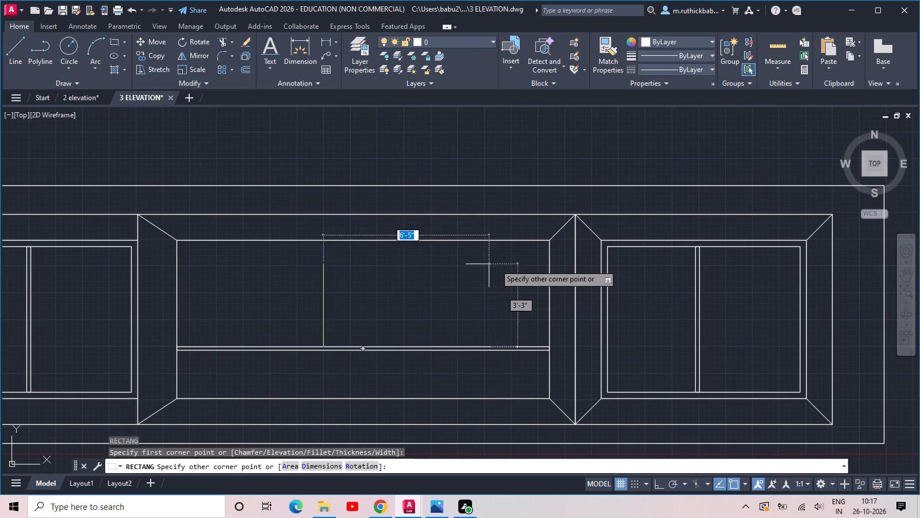
click(518, 265)
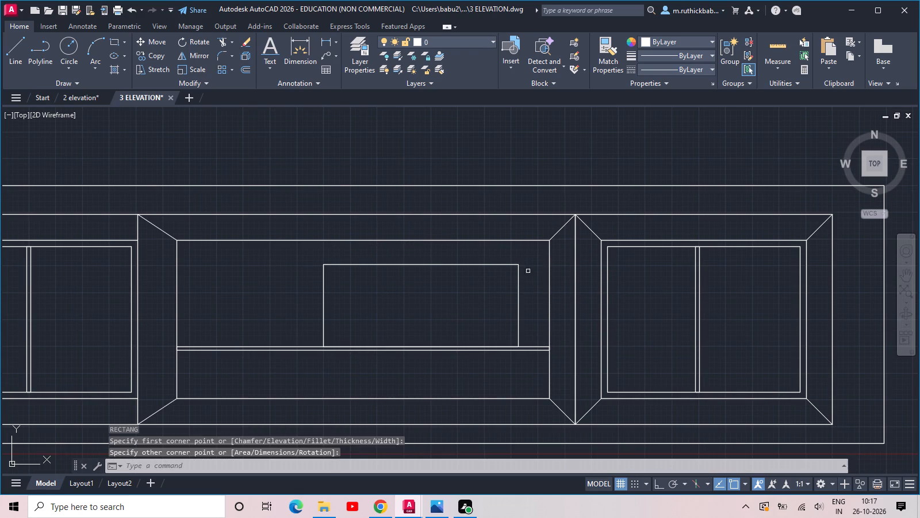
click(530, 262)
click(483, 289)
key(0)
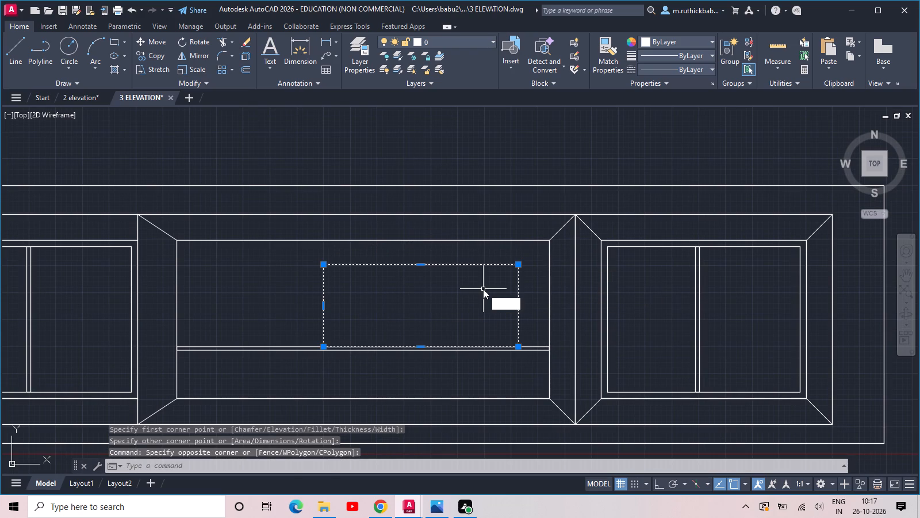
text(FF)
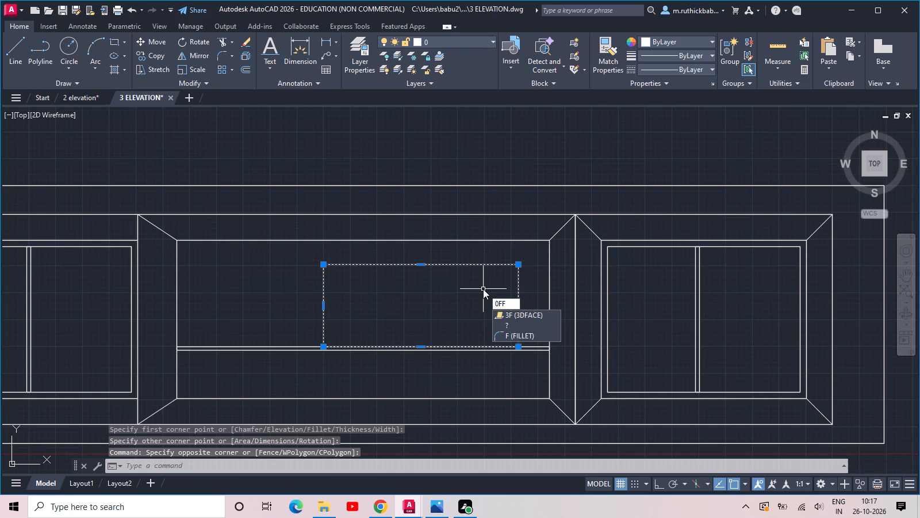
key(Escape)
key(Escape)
Explode the new rectangle above the strip and join its top and two sides into one polyline.
click(528, 315)
click(480, 295)
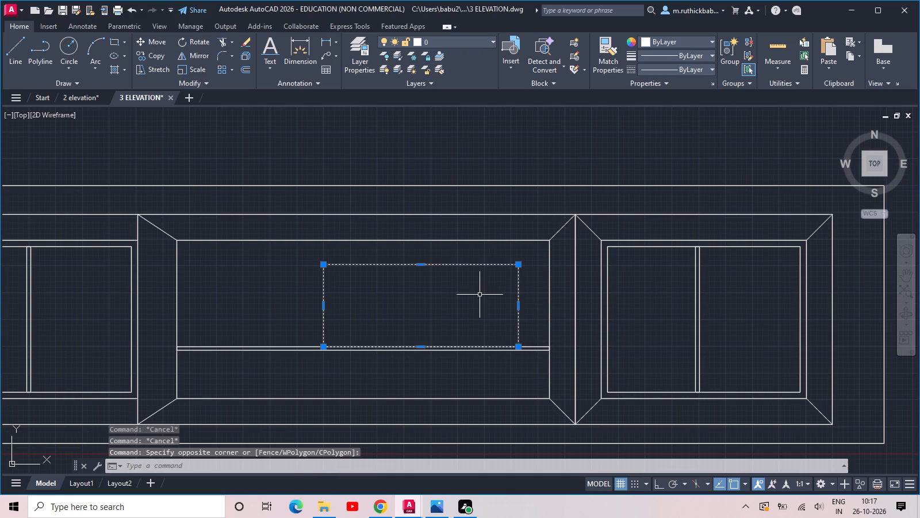
text(X)
key(space)
click(528, 259)
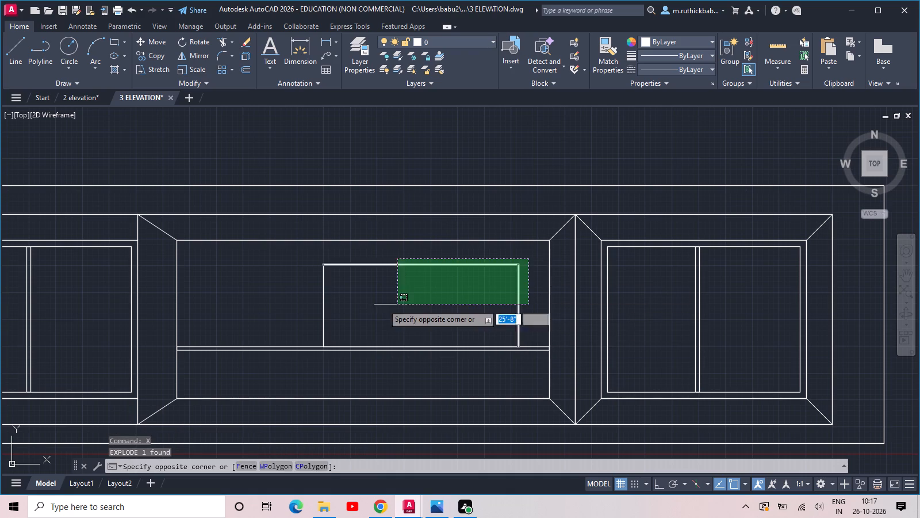
click(290, 314)
text(J)
key(space)
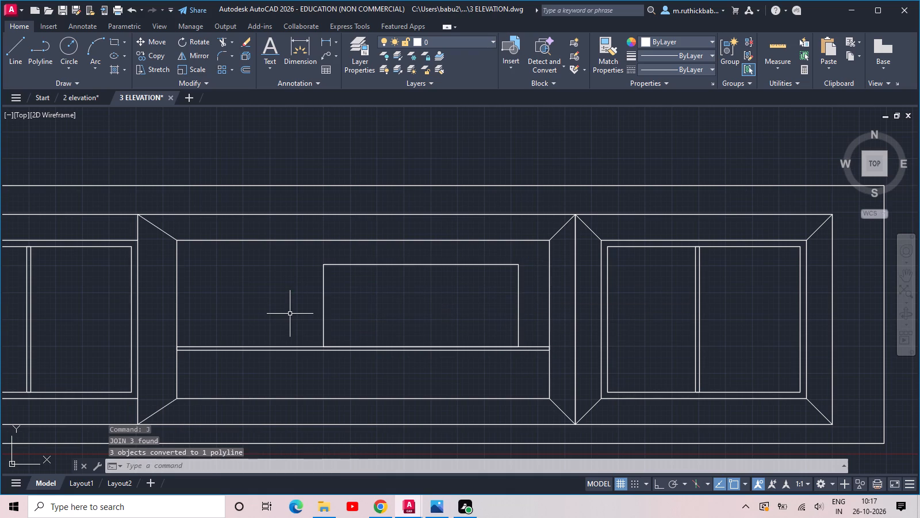
Offset the joined three-sided outline 3 inches inward.
text(OFF 3)
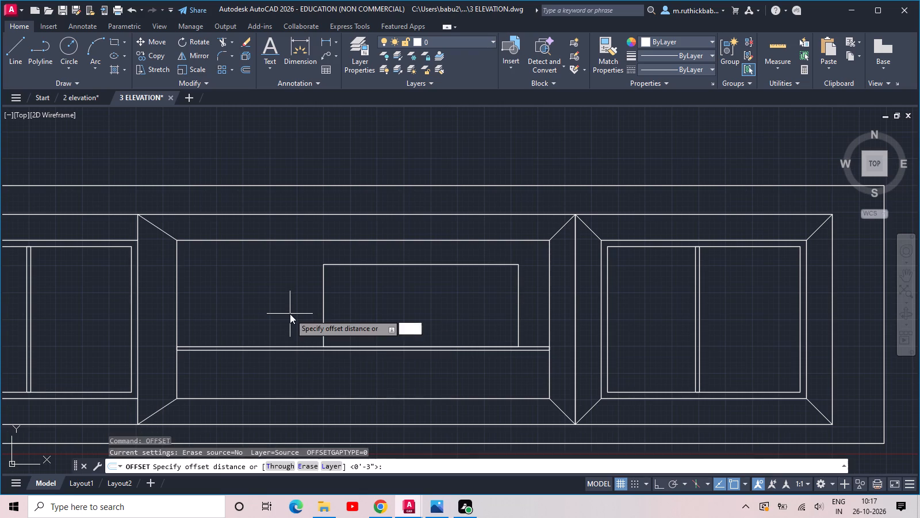
key(space)
click(382, 266)
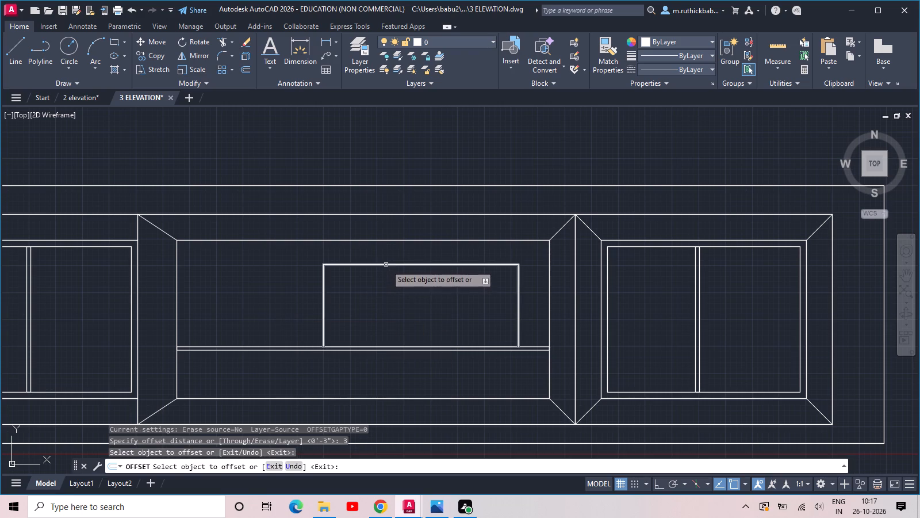
click(386, 265)
click(388, 278)
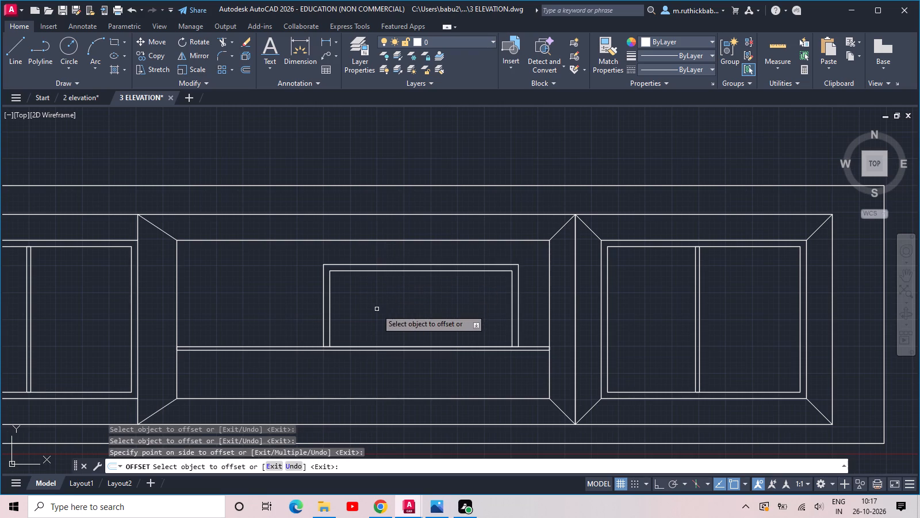
key(Escape)
key(Escape)
Draw a vertical rectangle about 3 inches wide in the new frame's left part, from its inner top line to the strip.
text(REC)
key(space)
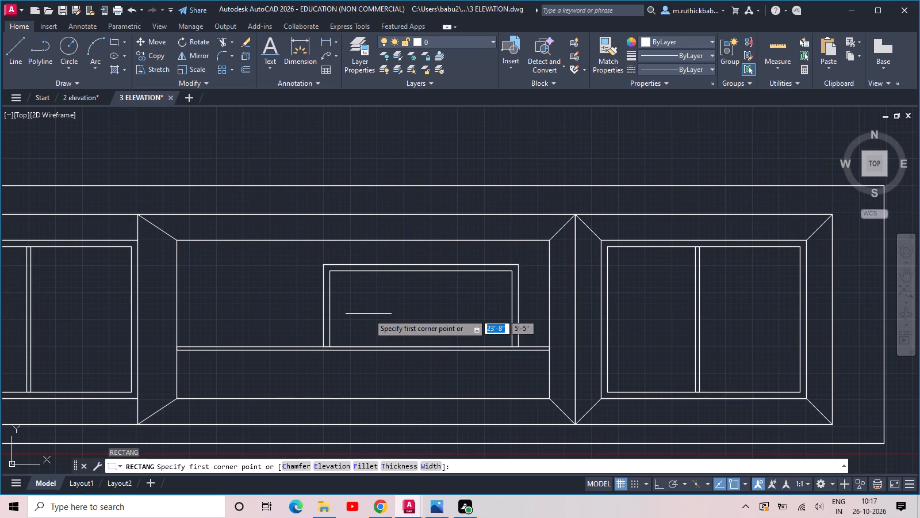
click(373, 273)
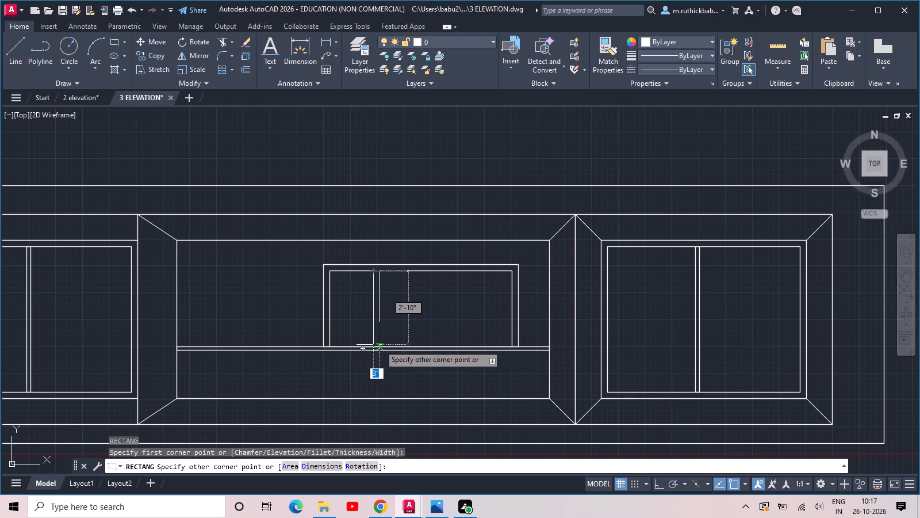
click(379, 345)
key(Escape)
Copy the narrow vertical divider twice along the strip to its right, the first copy about 1'-6" away and the second farther along.
click(384, 315)
click(367, 303)
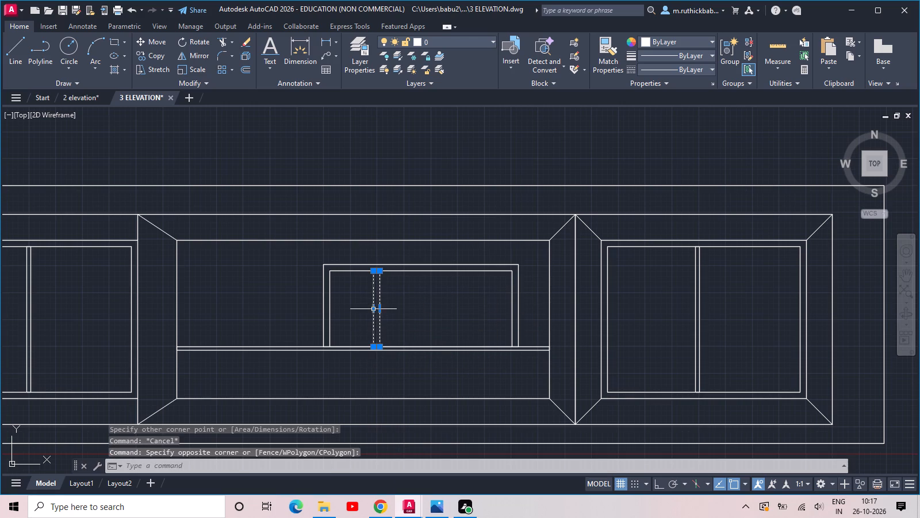
key(c)
text(O)
key(space)
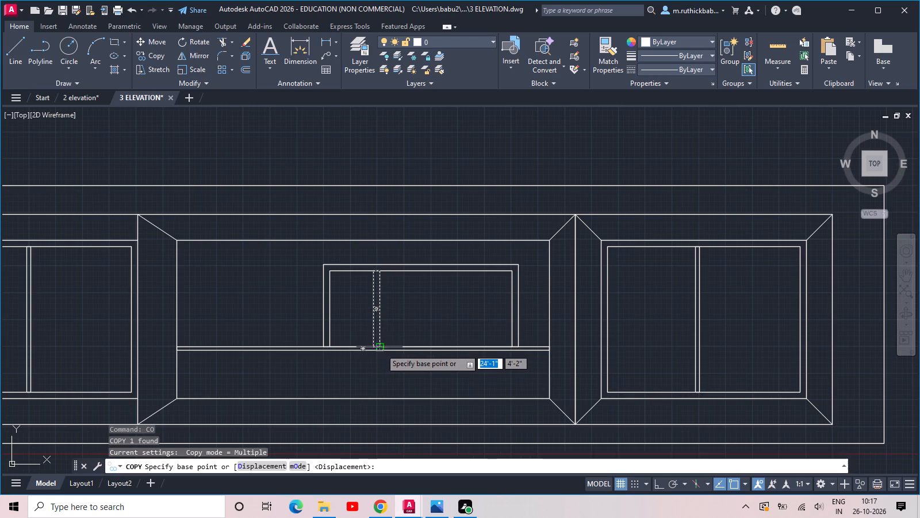
click(381, 349)
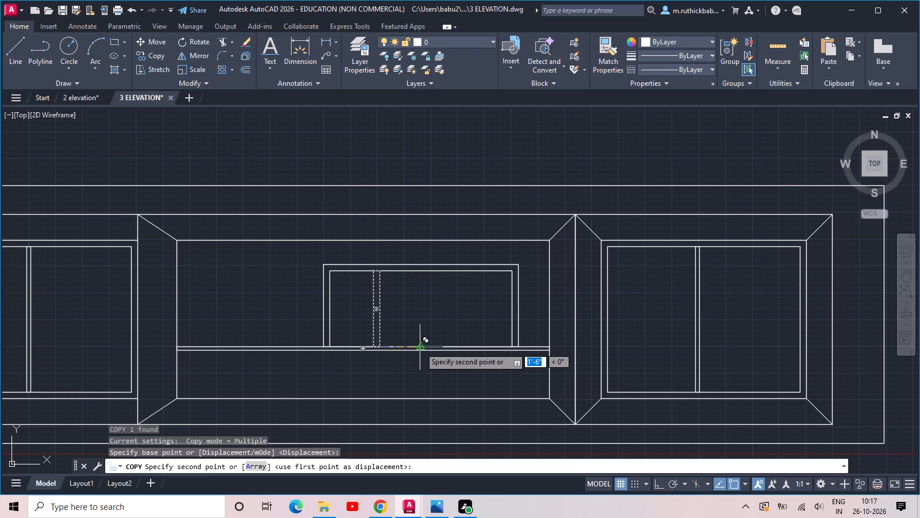
click(421, 347)
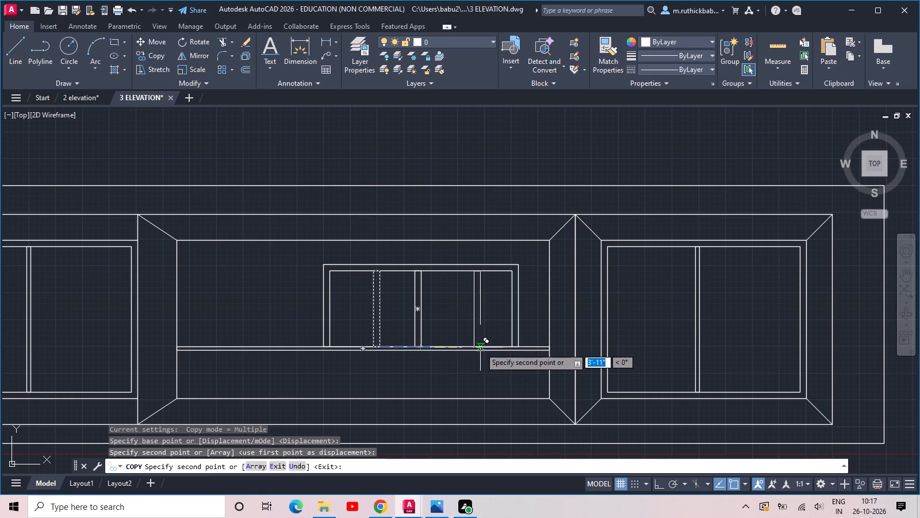
click(473, 348)
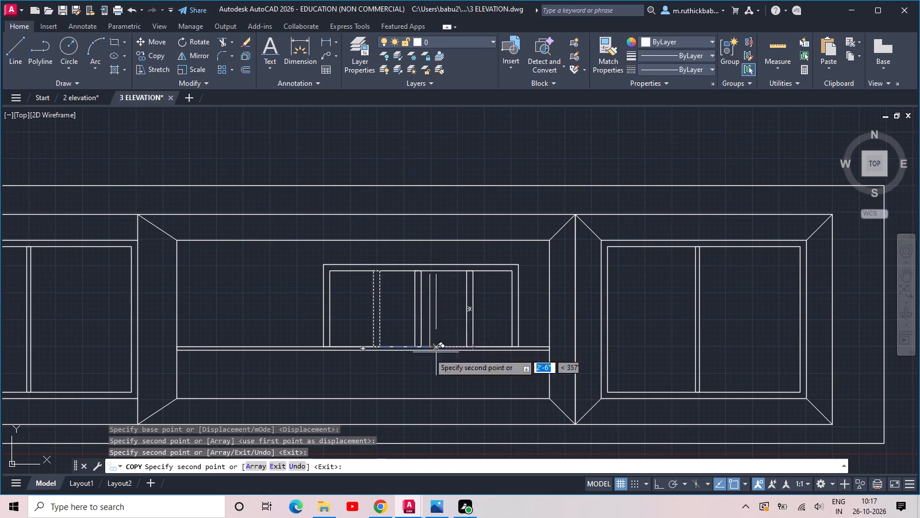
key(Escape)
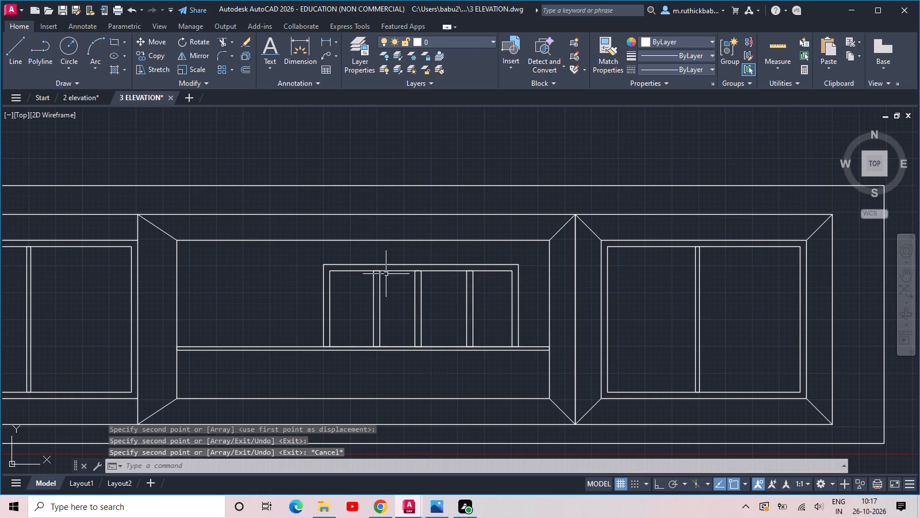
Explode the elevation's outer outline rectangle into separate lines.
scroll(343, 271, down, 2)
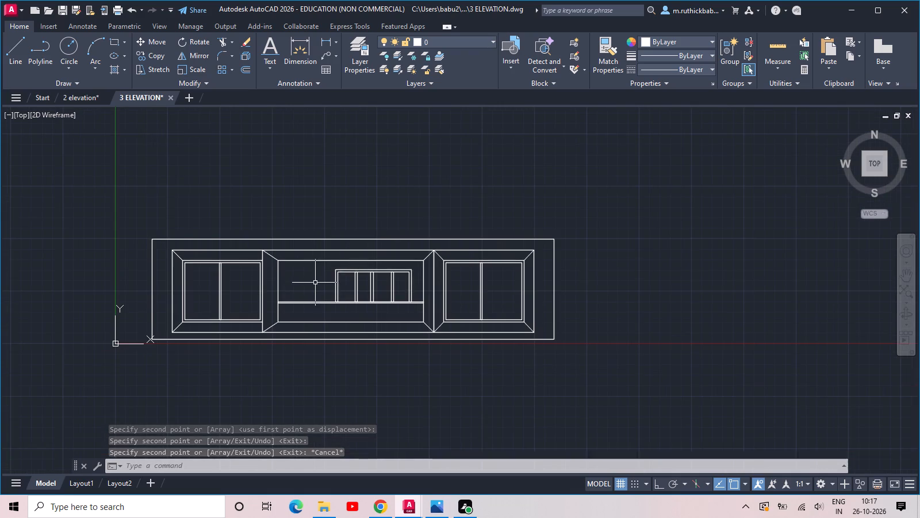
middle_drag(315, 283, 401, 280)
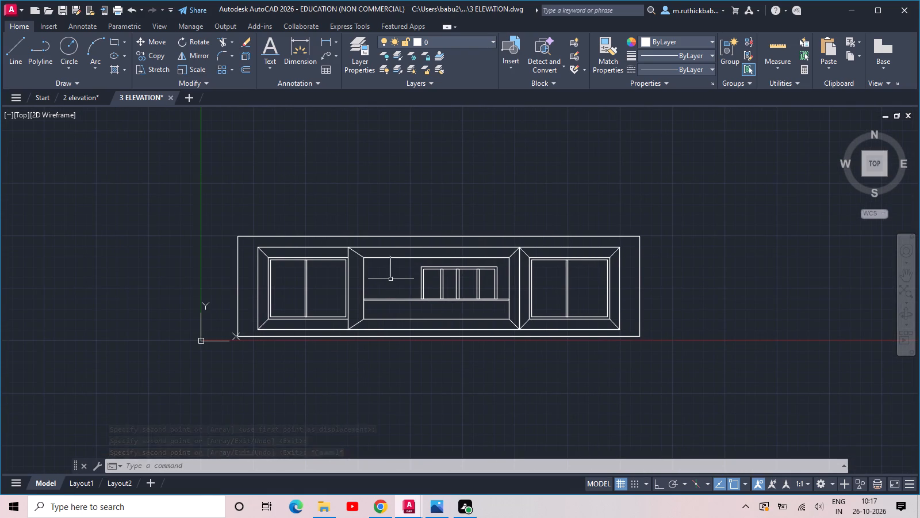
scroll(377, 283, down, 1)
middle_drag(382, 272, 357, 313)
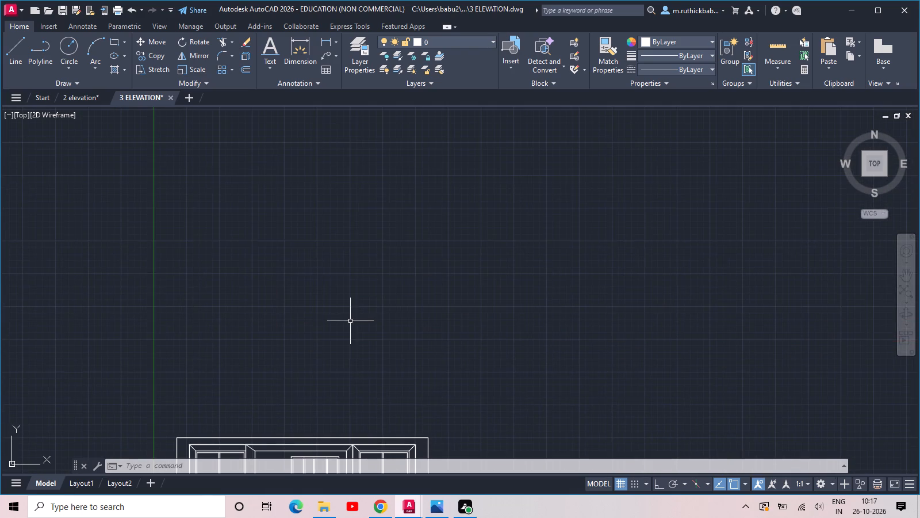
middle_drag(350, 321, 427, 186)
scroll(374, 397, up, 2)
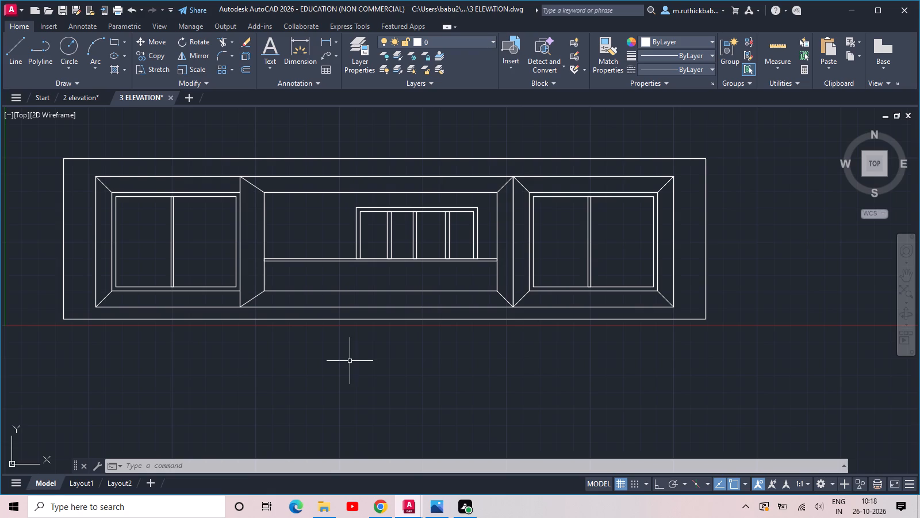
middle_drag(128, 217, 171, 256)
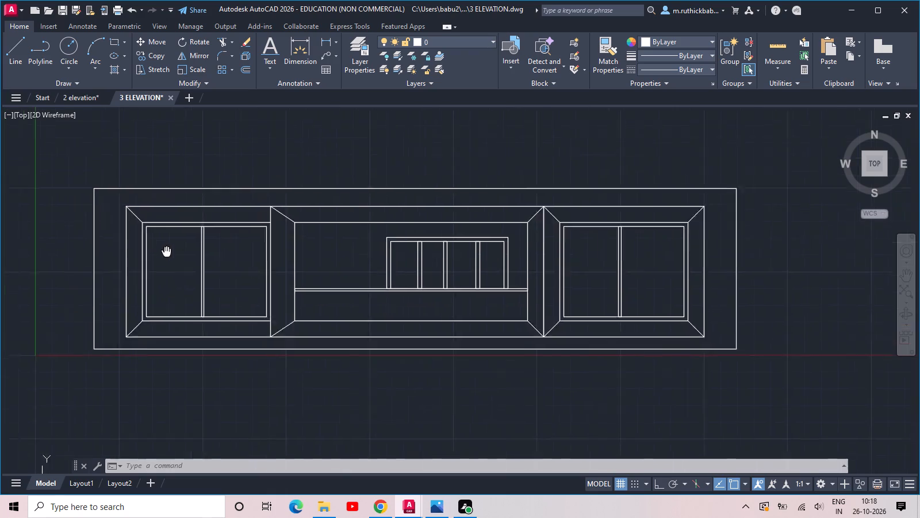
middle_drag(171, 256, 240, 321)
scroll(185, 253, up, 2)
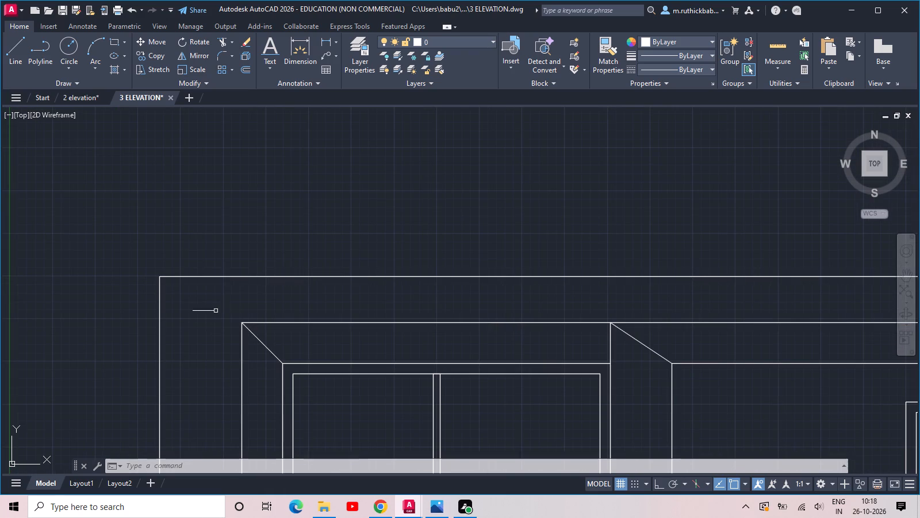
click(211, 293)
click(181, 249)
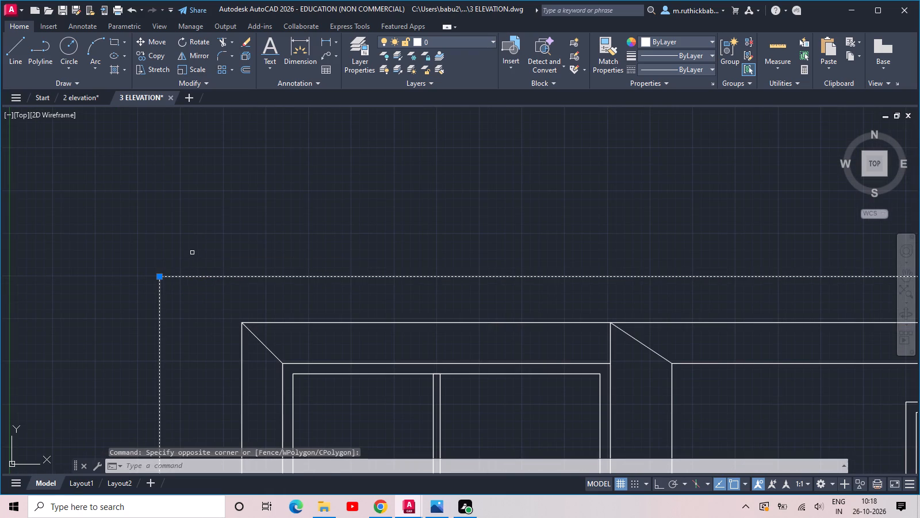
text(X)
key(space)
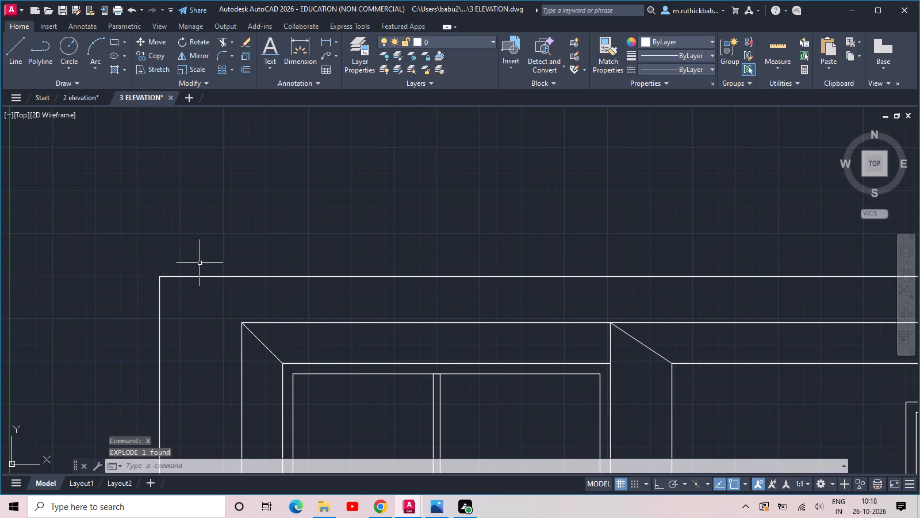
key(c)
key(Escape)
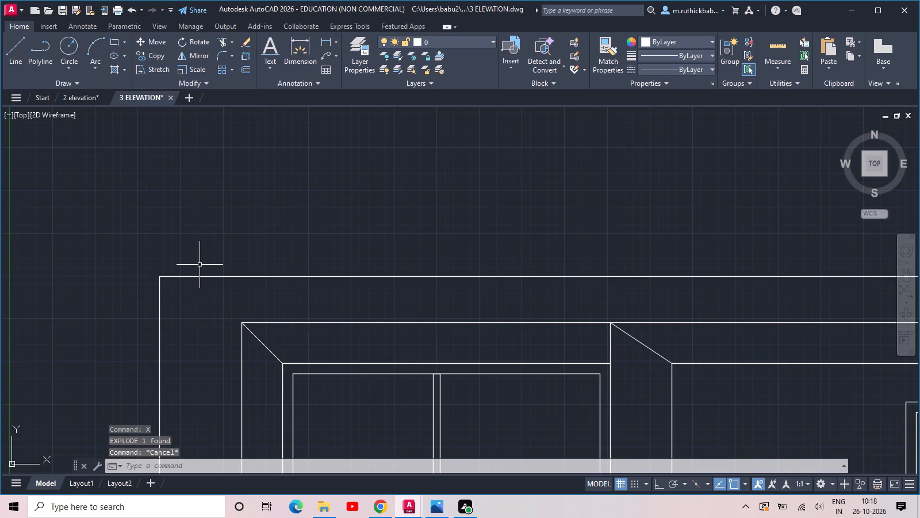
Offset the outer outline's top line 3 inches upward.
key(o)
text(FF)
key(space)
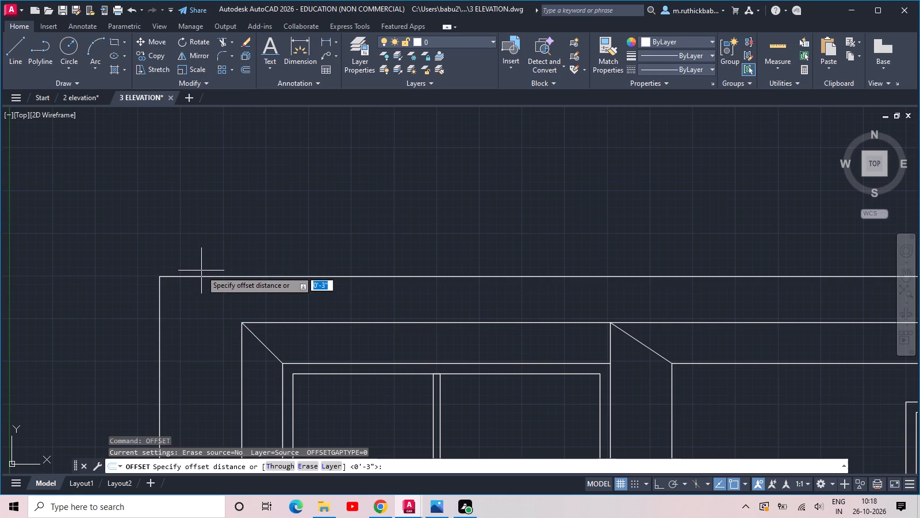
text(3)
key(space)
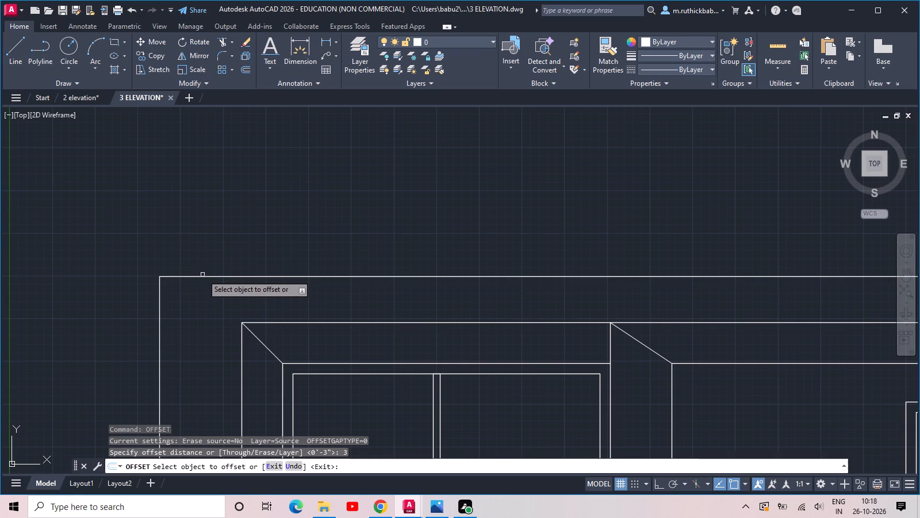
click(203, 278)
click(210, 268)
key(Escape)
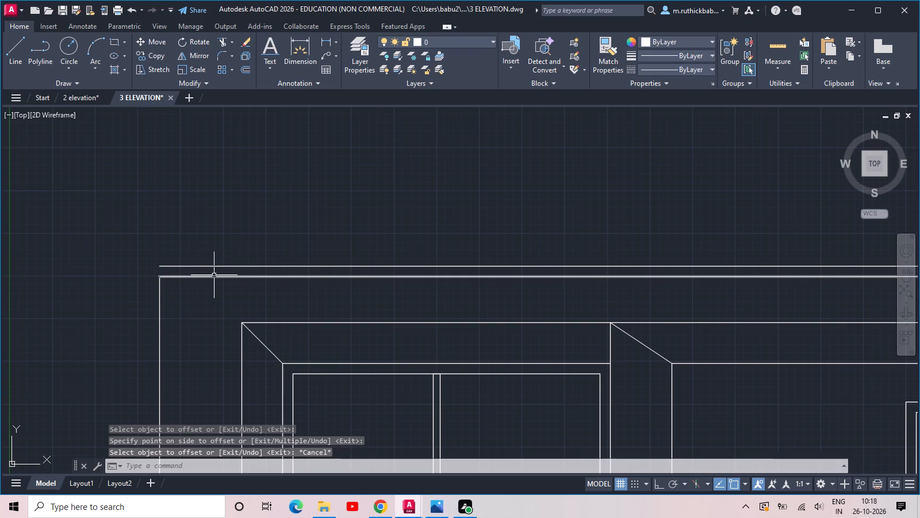
Extend the outline's left and right side lines up to the new top line.
text(EX)
key(space)
drag(195, 301, 189, 303)
click(89, 298)
scroll(218, 295, down, 4)
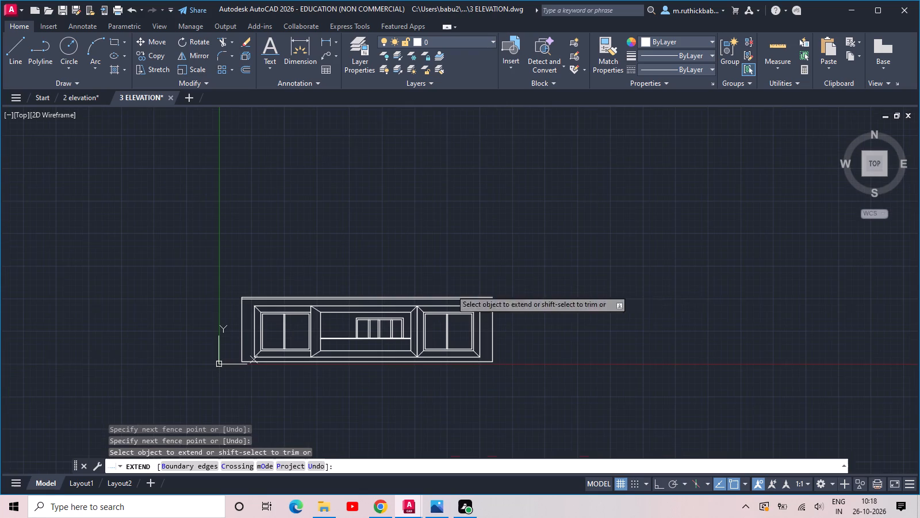
scroll(484, 307, up, 3)
click(493, 305)
click(556, 292)
key(Escape)
scroll(556, 292, down, 2)
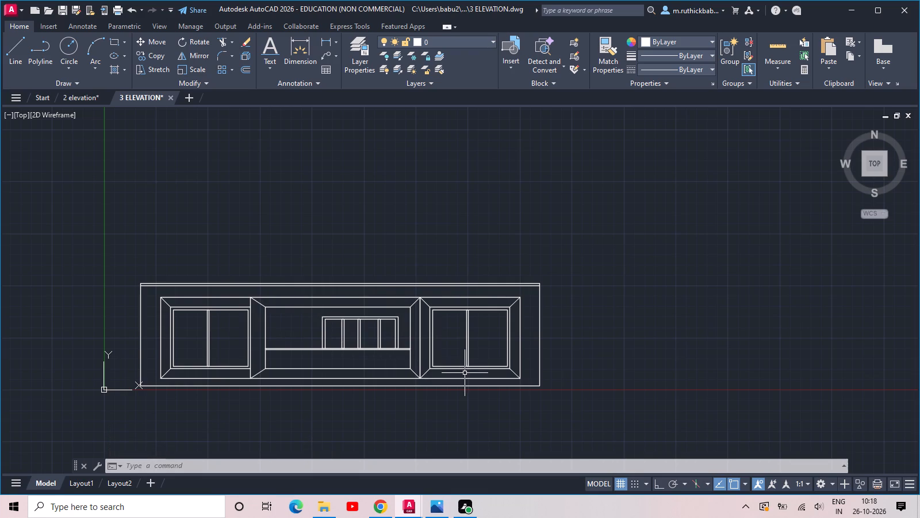
Insert the Trees - Imperial block in the empty area to the right of the elevation.
scroll(456, 367, up, 1)
scroll(456, 367, down, 2)
scroll(444, 364, up, 1)
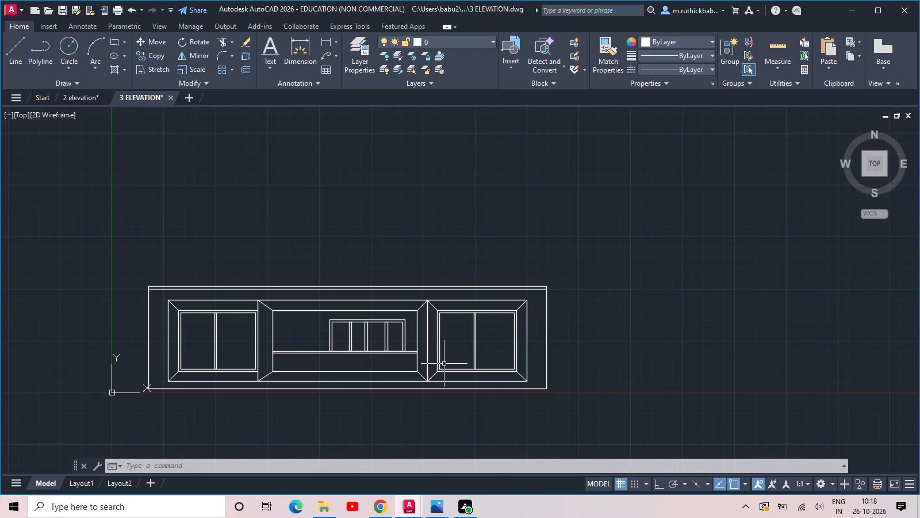
scroll(444, 364, down, 1)
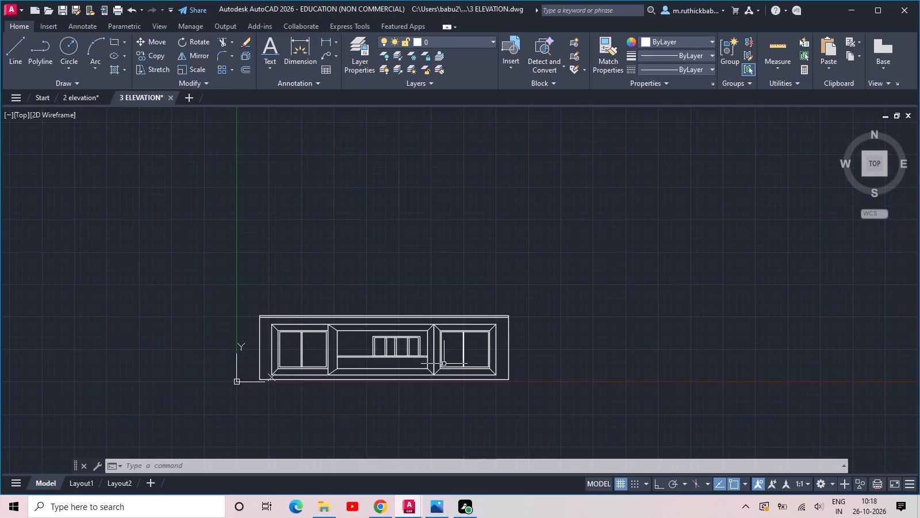
scroll(444, 364, up, 1)
key(ctrl+3)
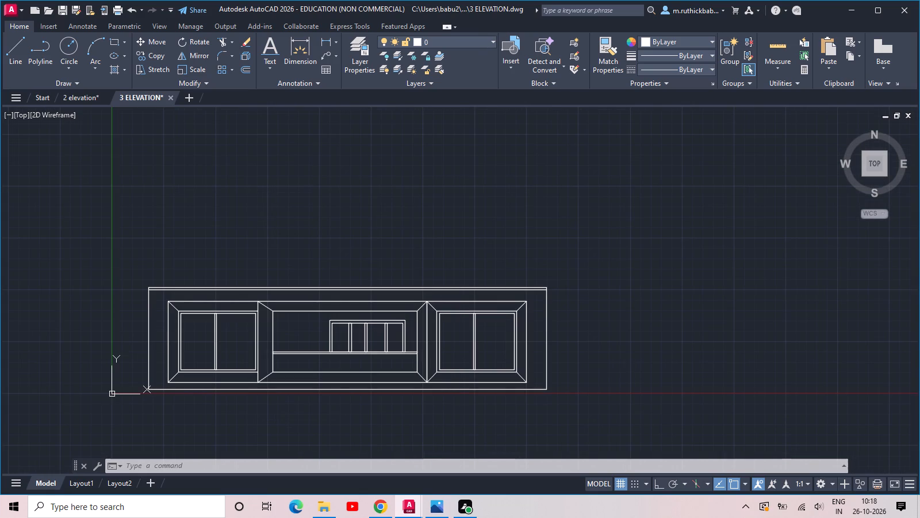
drag(485, 247, 669, 323)
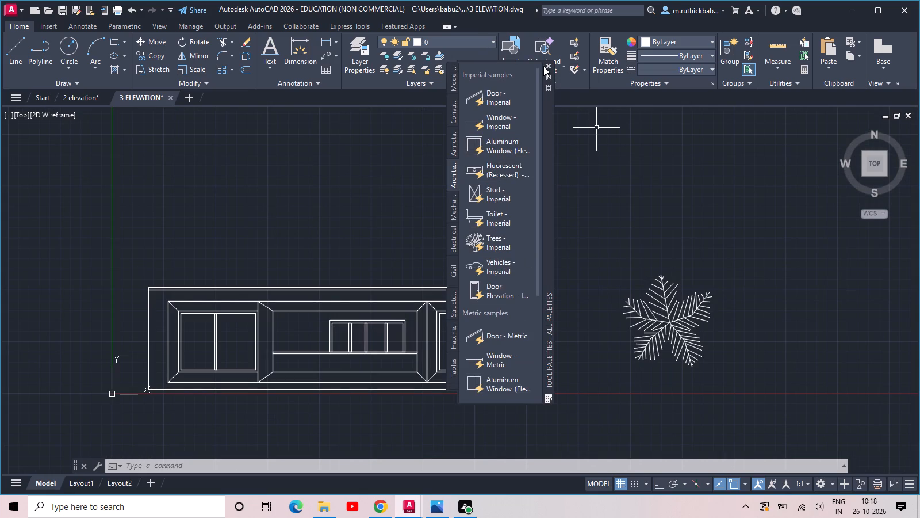
click(549, 66)
Switch the inserted tree block to its Shrub (Elevation) version.
drag(712, 291, 699, 302)
click(649, 332)
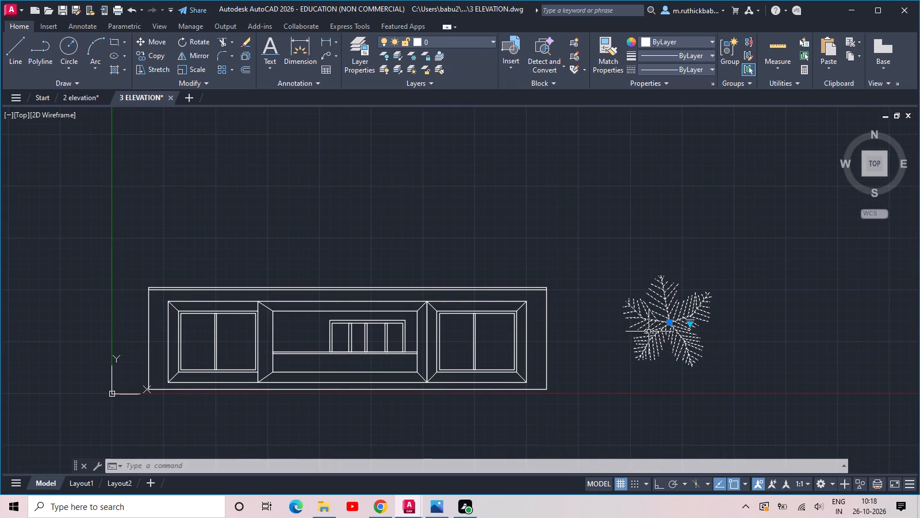
click(692, 324)
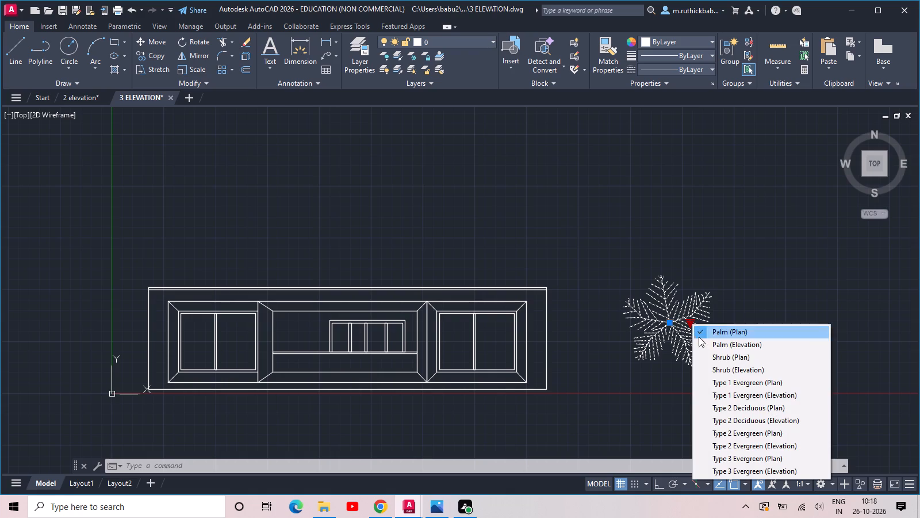
click(715, 367)
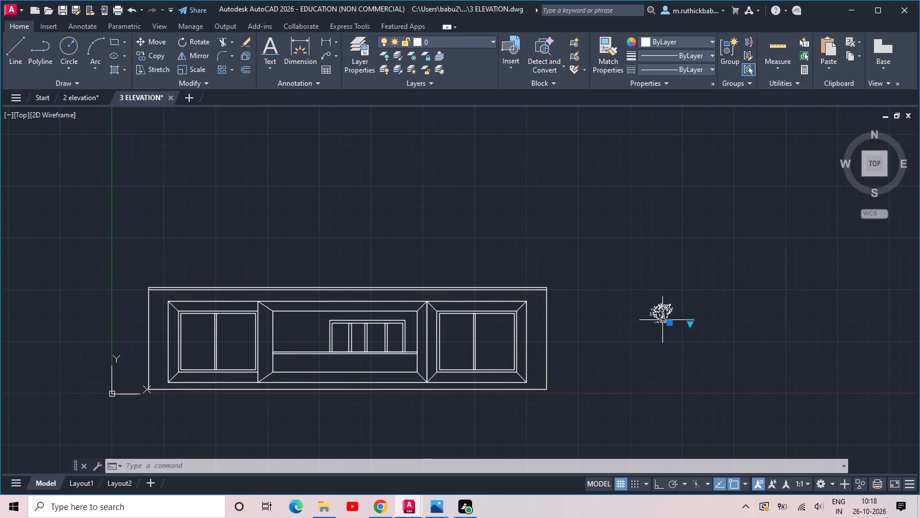
Move the shrub into the right panel's divided frame, standing on its inner bottom line near the right side.
click(671, 325)
scroll(497, 367, up, 3)
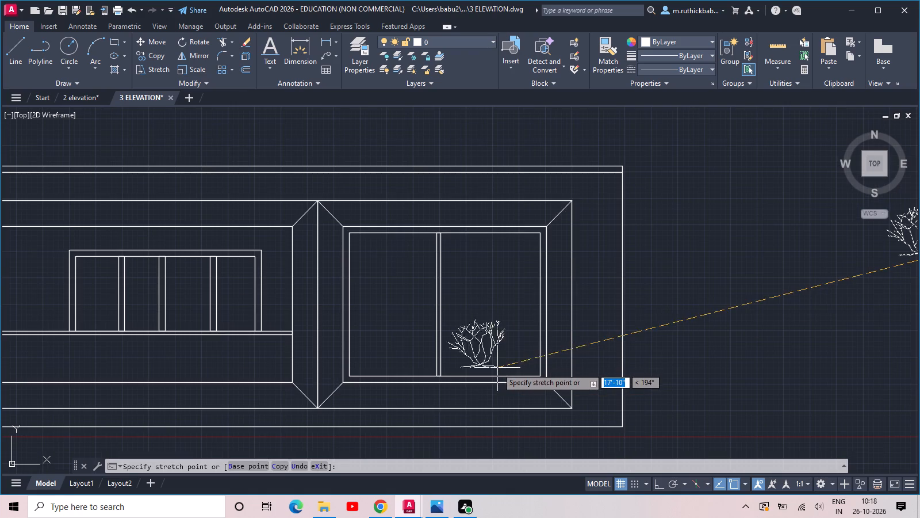
click(516, 374)
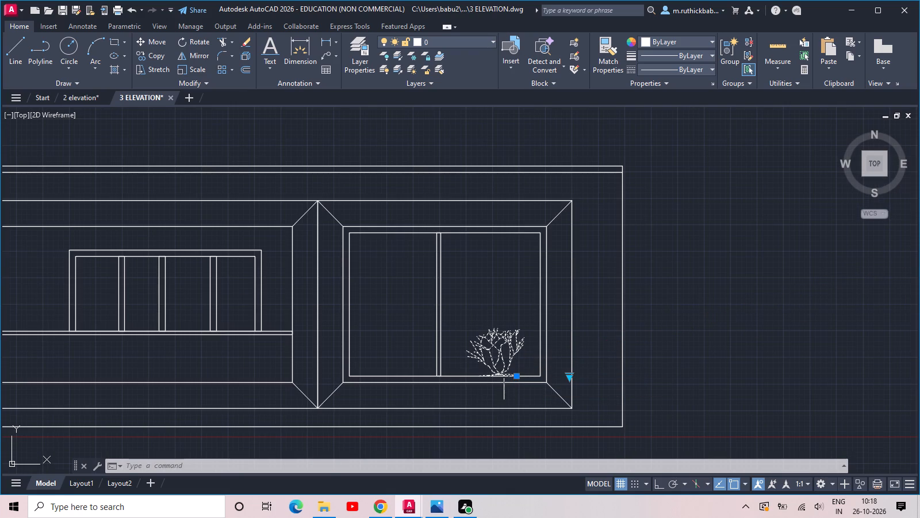
Copy the shrub twice to its left along the frame's inner bottom line, making a row of three.
text(CO)
key(space)
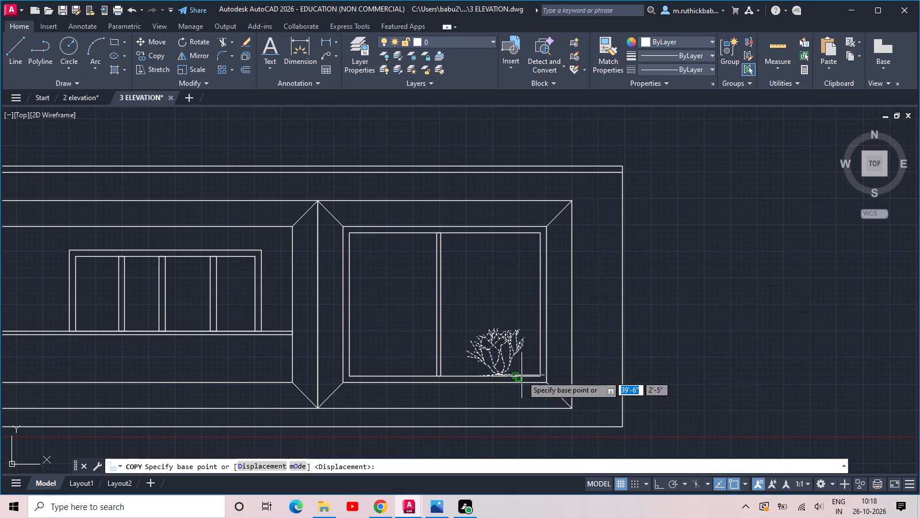
click(517, 376)
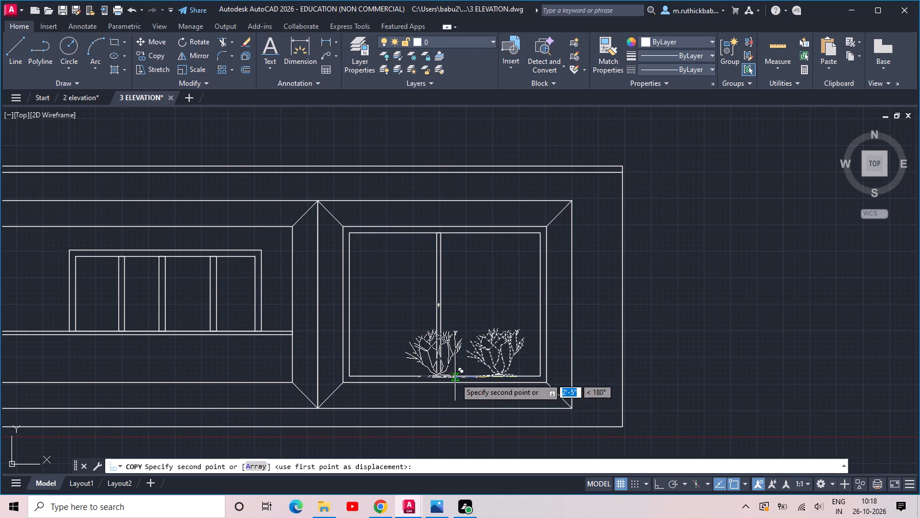
click(459, 377)
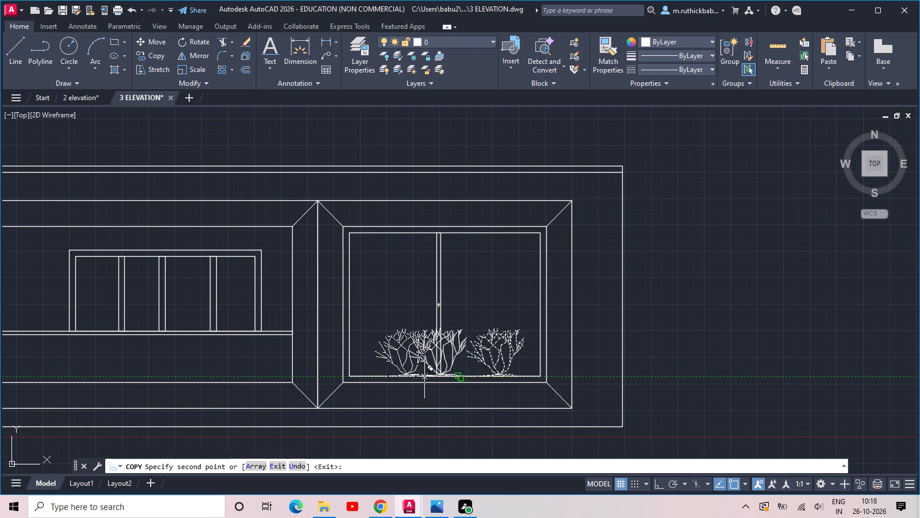
click(400, 376)
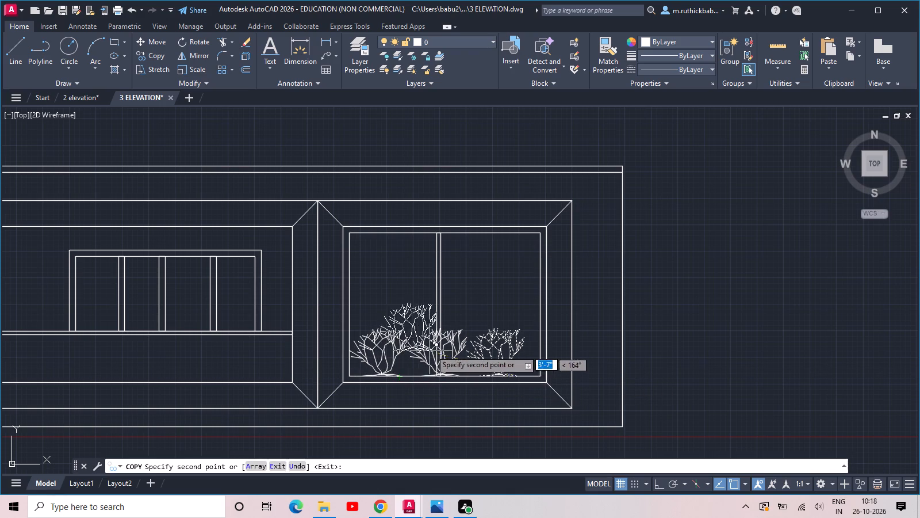
key(Escape)
Copy the whole elevation directly above itself, from its lower-right outer corner to its upper-right outer corner.
scroll(516, 309, down, 3)
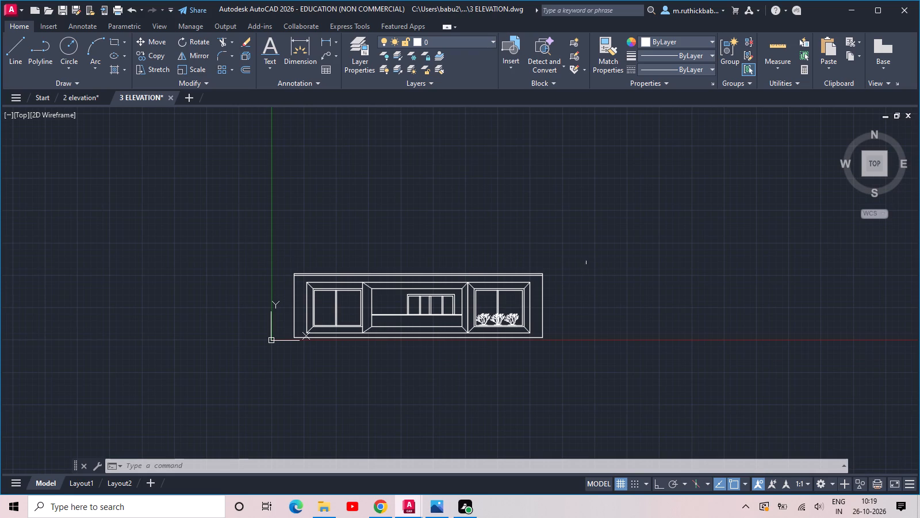
click(588, 232)
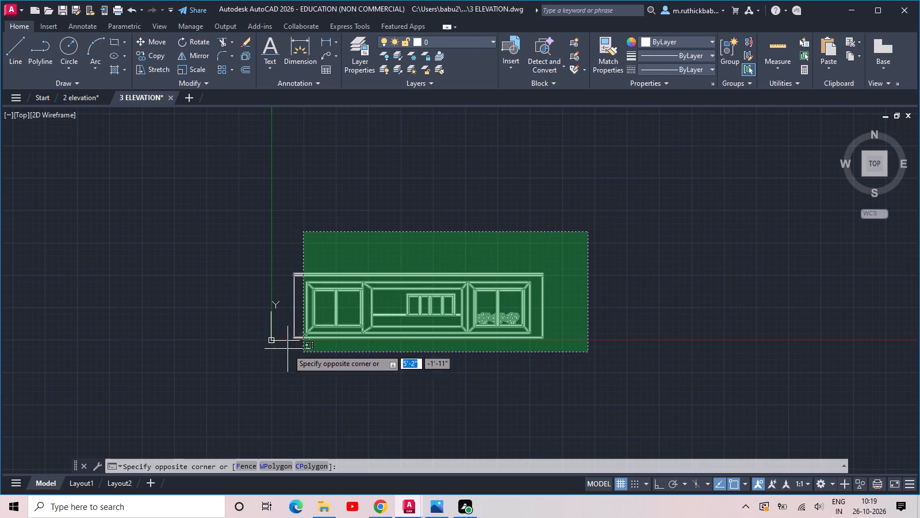
click(279, 344)
text(CO)
key(space)
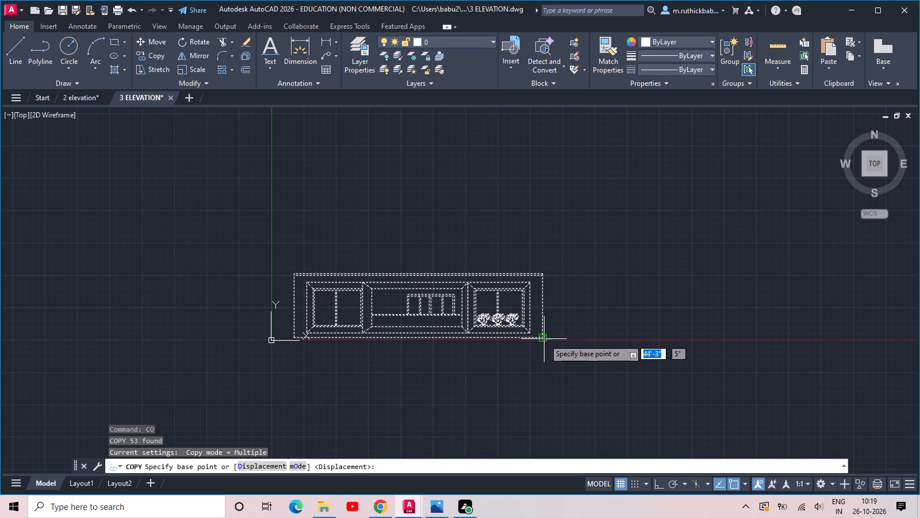
click(544, 340)
scroll(547, 281, up, 5)
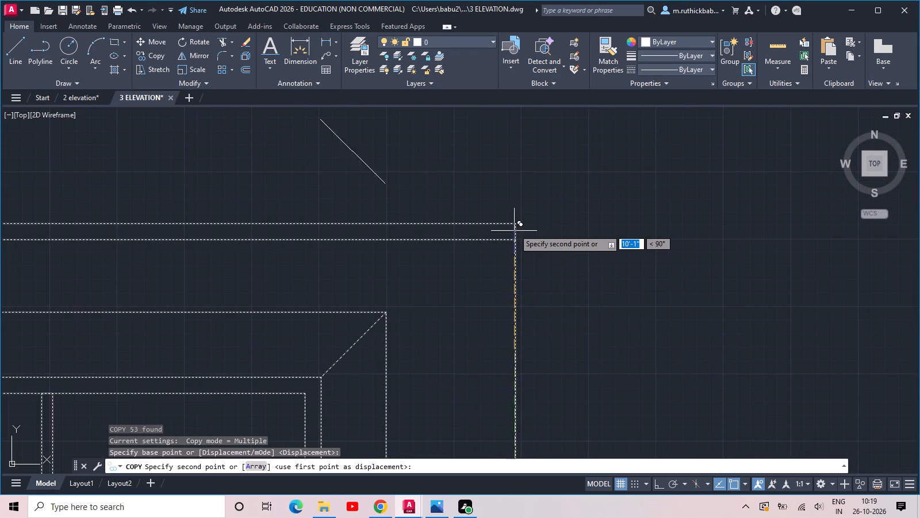
click(513, 221)
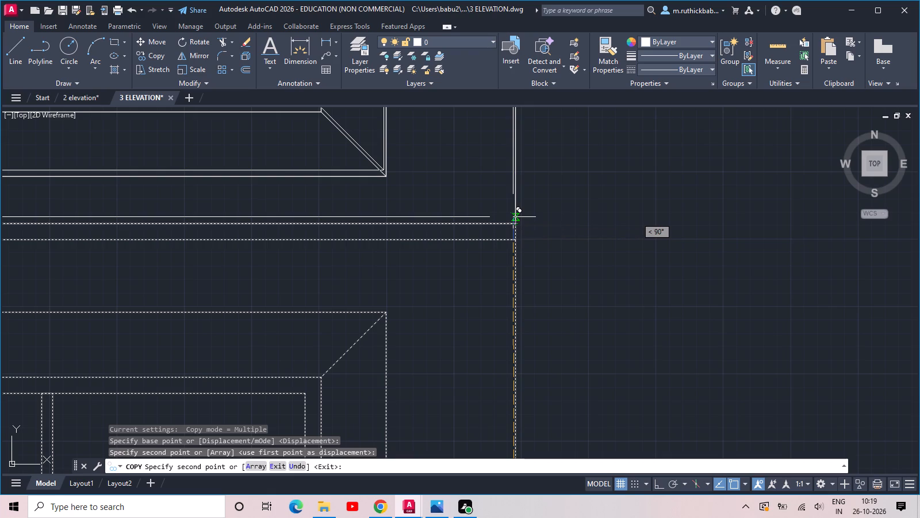
Place a second copy of the elevation to the right of the stacked pair, about 45'-8" from the base point.
middle_drag(664, 257, 444, 268)
scroll(434, 268, down, 2)
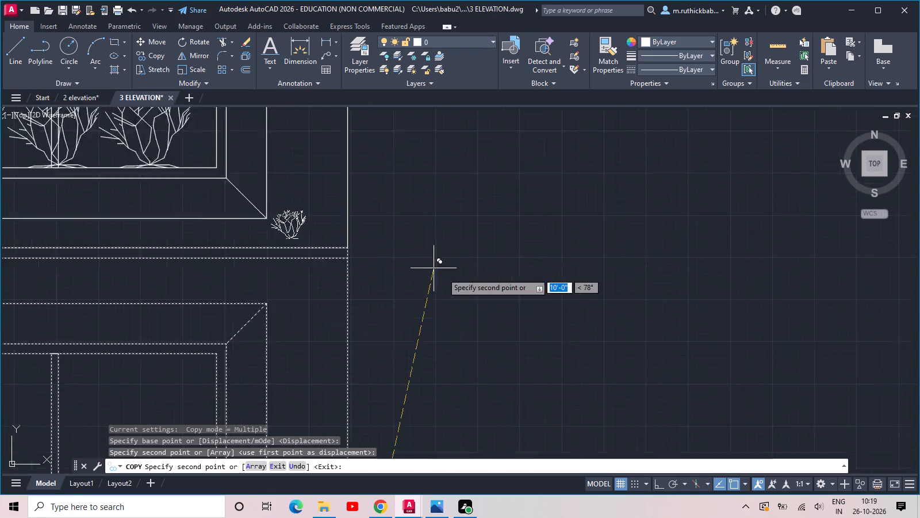
scroll(499, 284, down, 3)
click(854, 321)
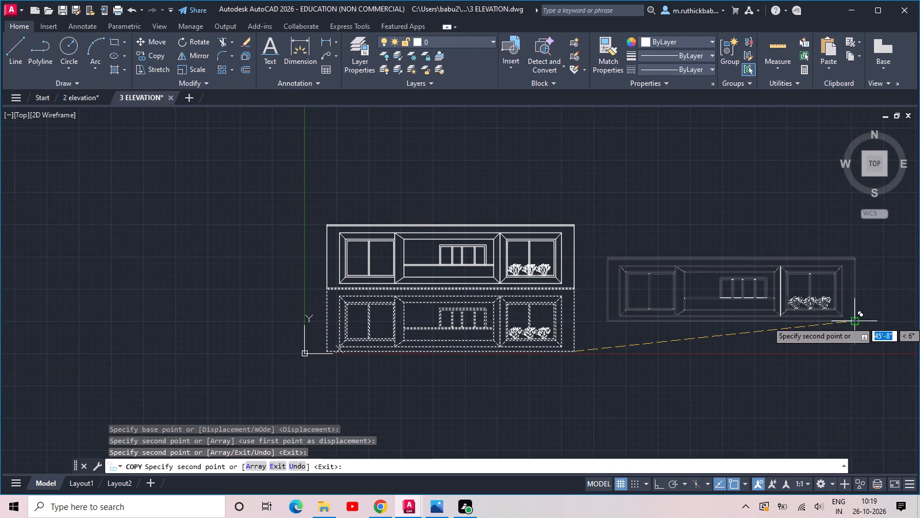
key(Escape)
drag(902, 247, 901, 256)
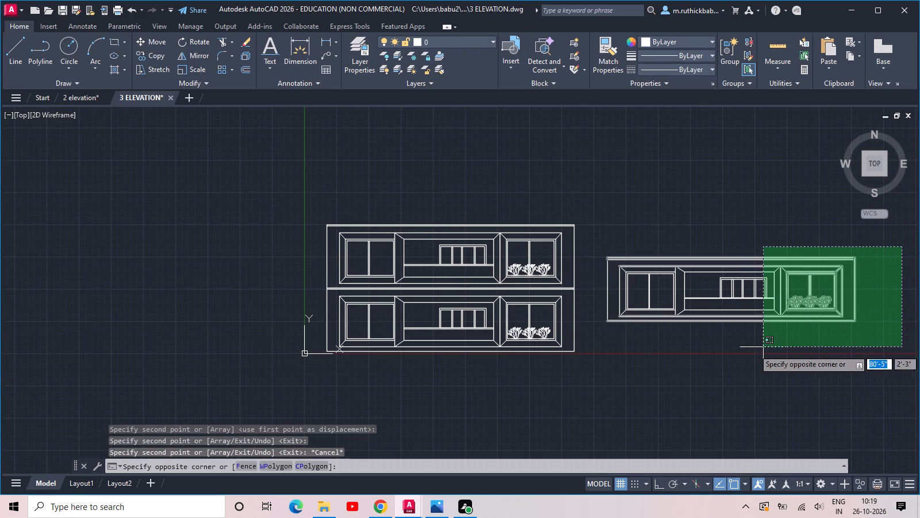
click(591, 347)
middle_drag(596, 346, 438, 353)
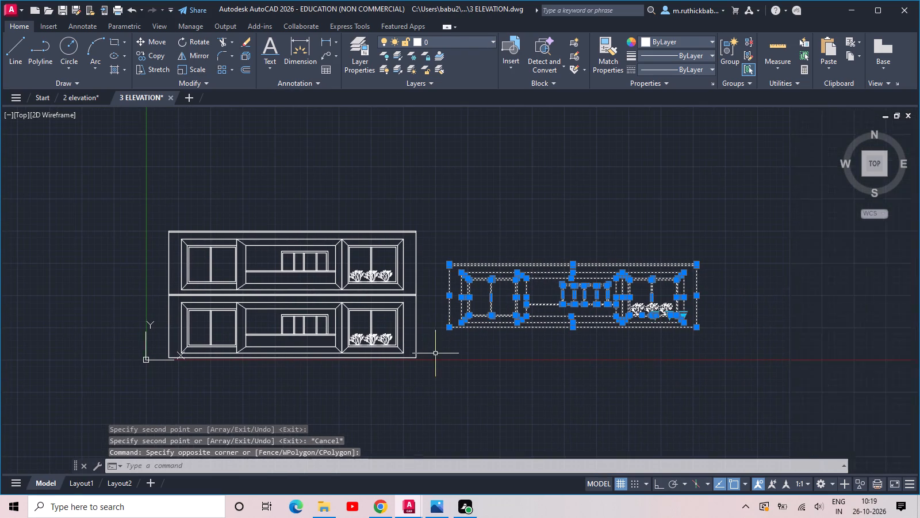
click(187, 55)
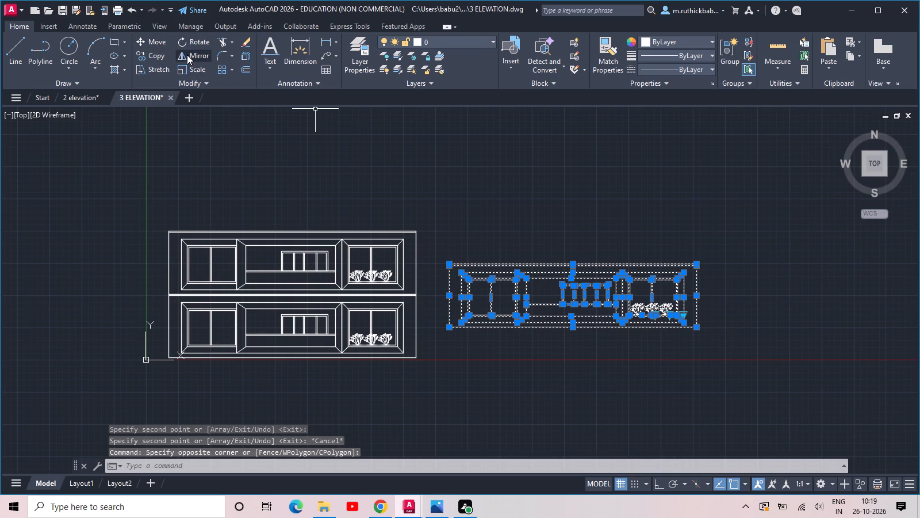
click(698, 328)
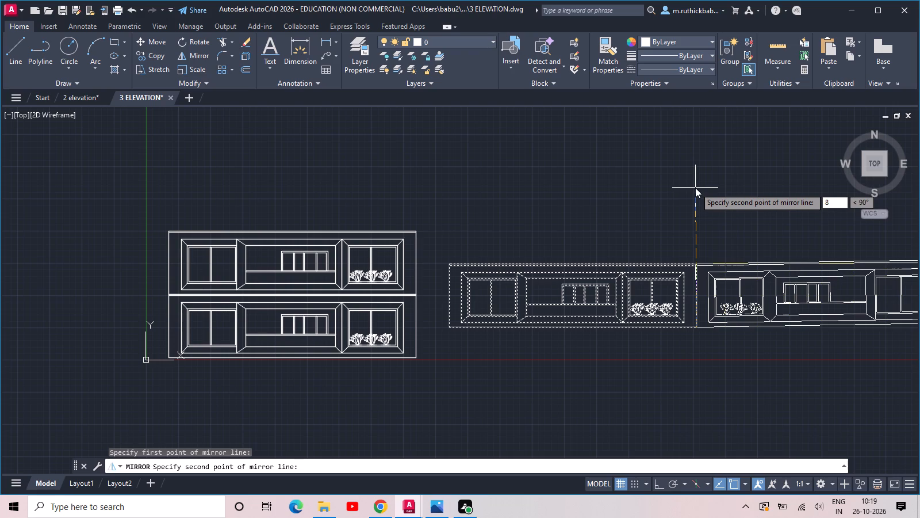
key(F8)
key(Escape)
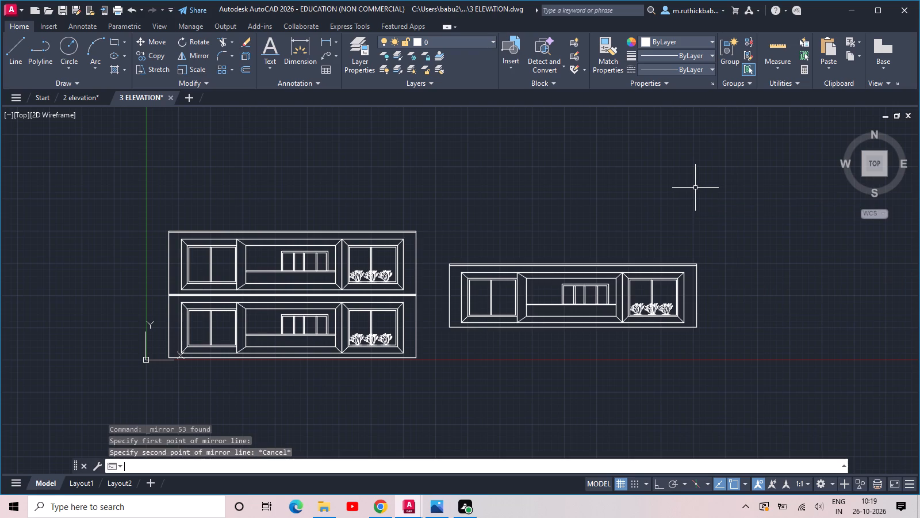
Mirror the separate elevation copy about a vertical line through its lower-right outer corner, erasing the source objects.
key(space)
drag(719, 204, 722, 216)
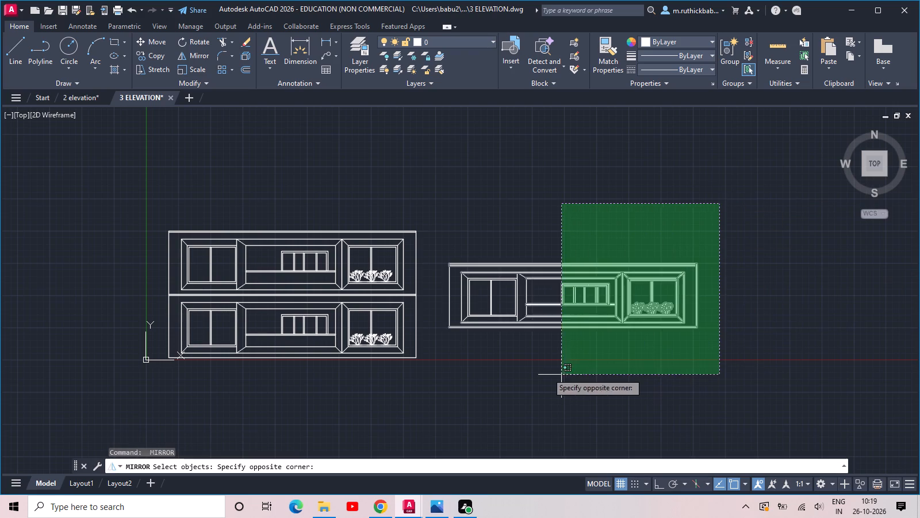
click(428, 352)
key(space)
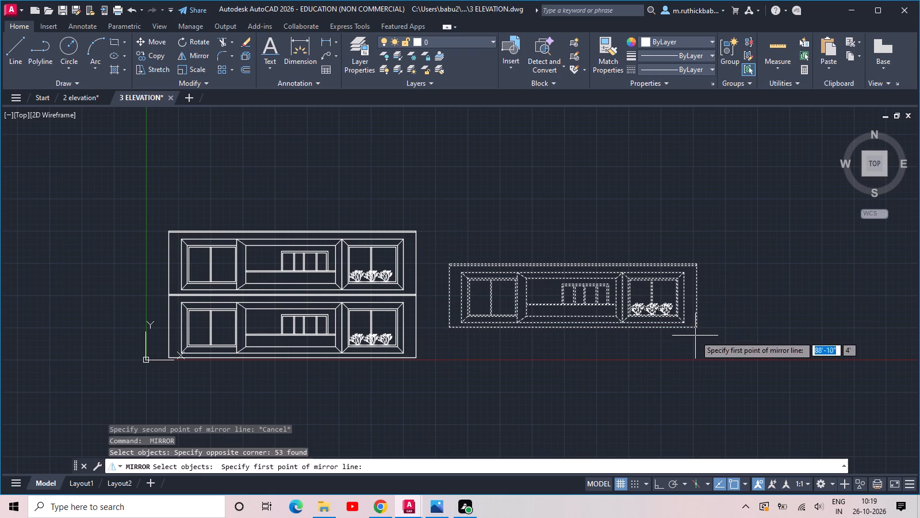
click(697, 329)
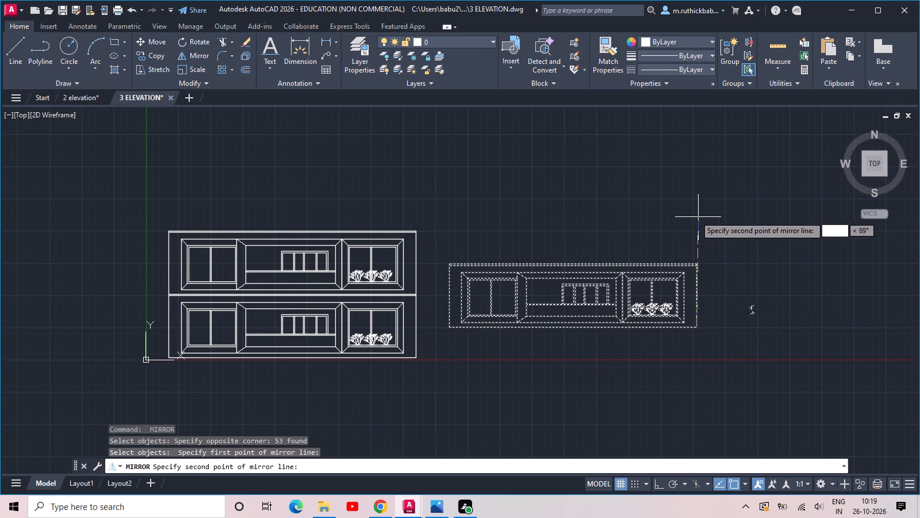
key(F8)
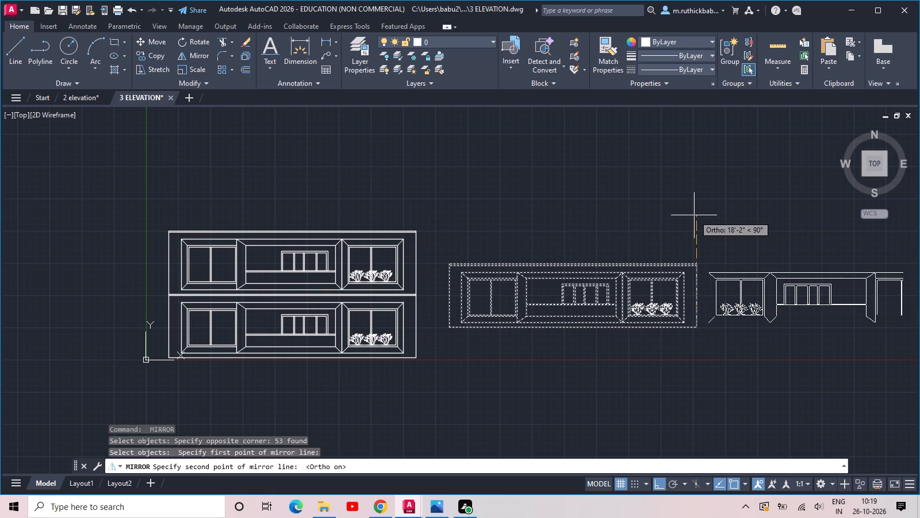
key(Return)
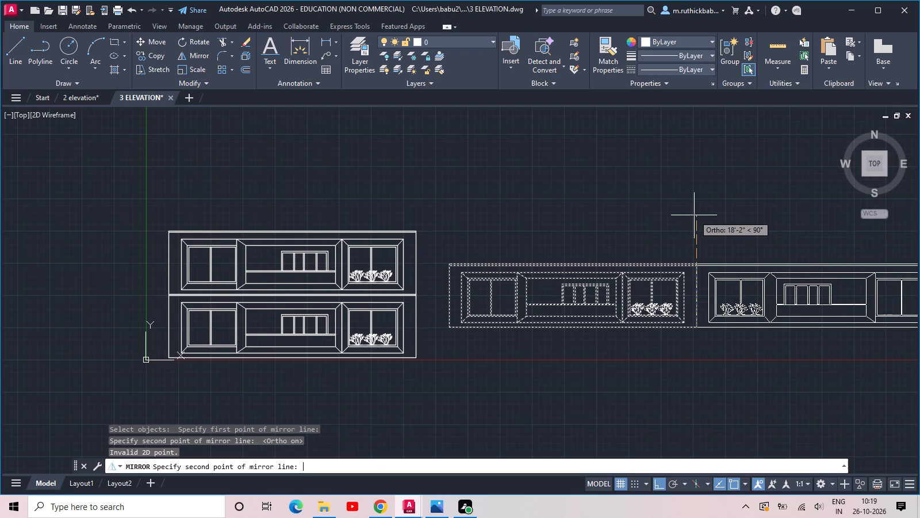
key(Return)
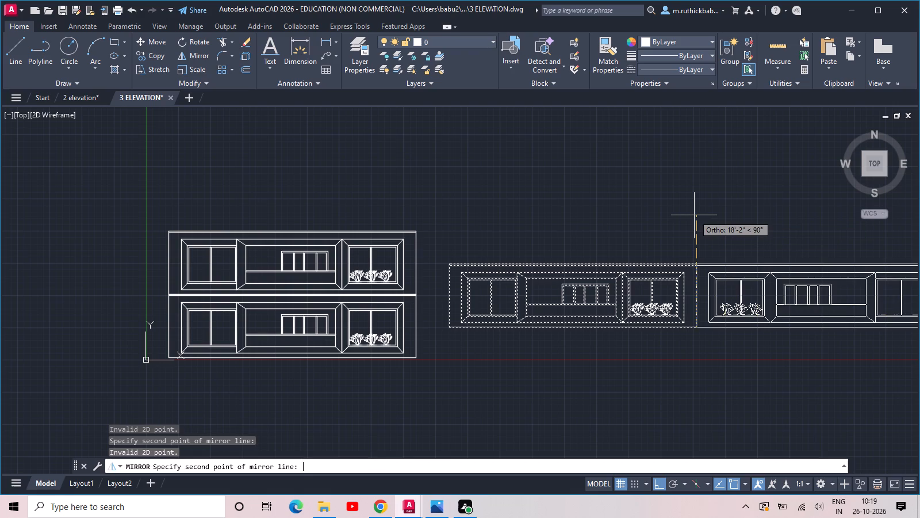
click(695, 162)
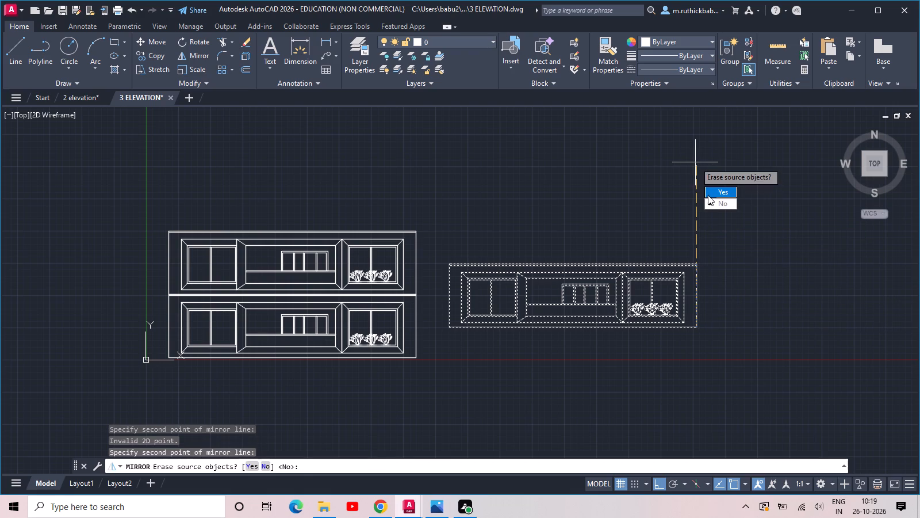
drag(708, 195, 695, 162)
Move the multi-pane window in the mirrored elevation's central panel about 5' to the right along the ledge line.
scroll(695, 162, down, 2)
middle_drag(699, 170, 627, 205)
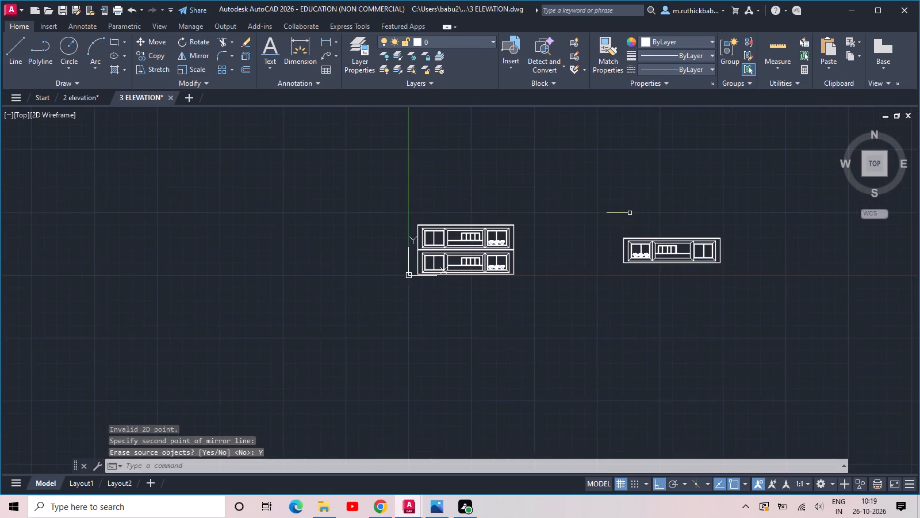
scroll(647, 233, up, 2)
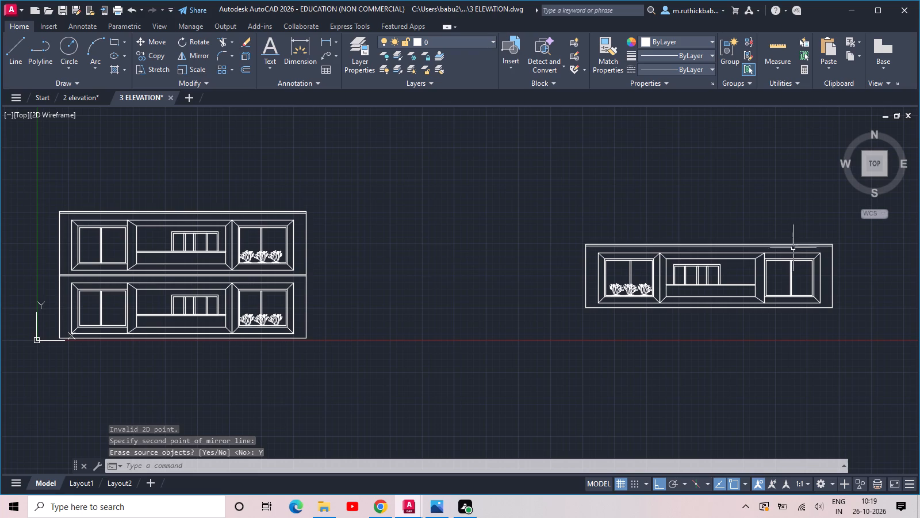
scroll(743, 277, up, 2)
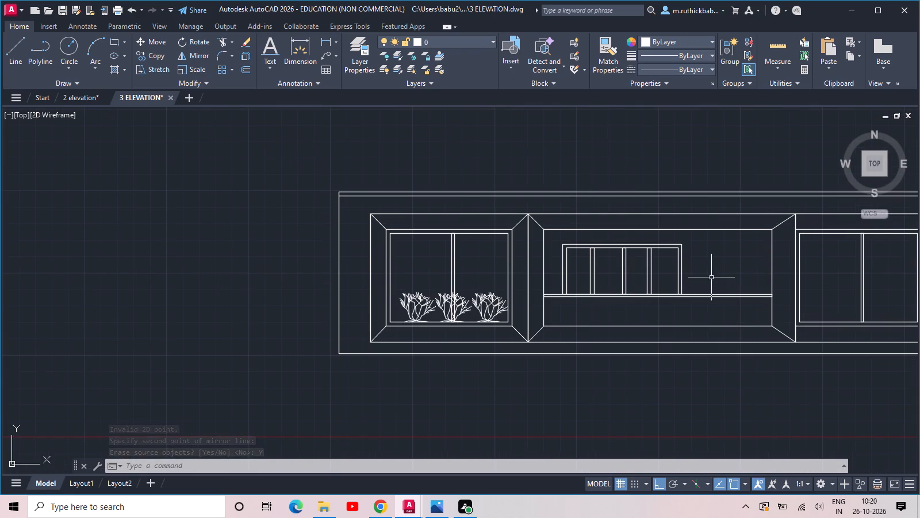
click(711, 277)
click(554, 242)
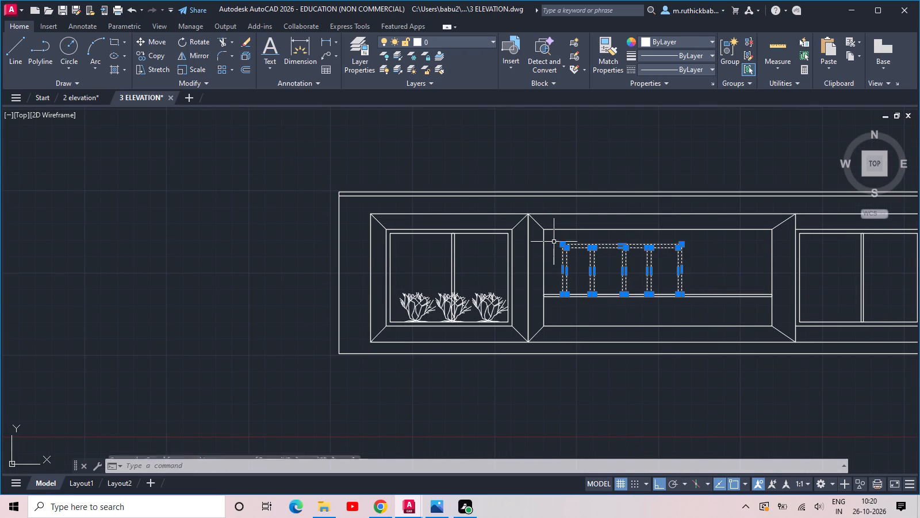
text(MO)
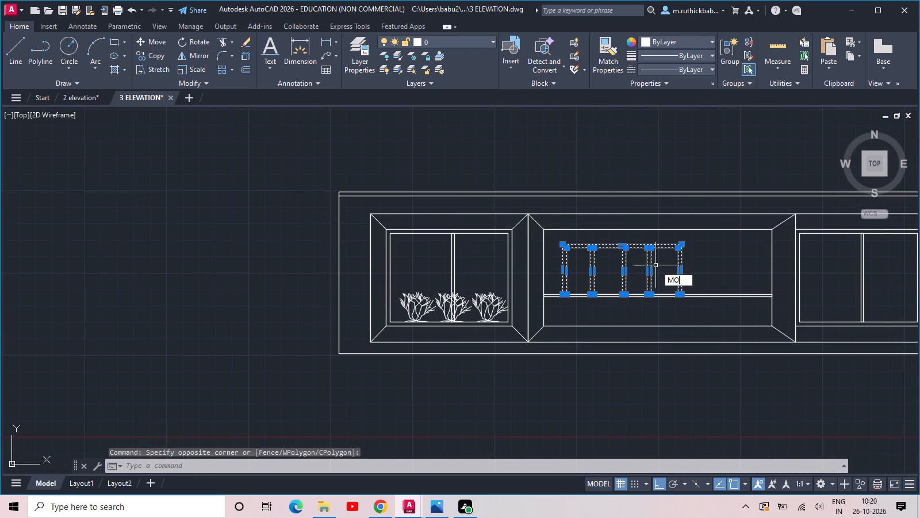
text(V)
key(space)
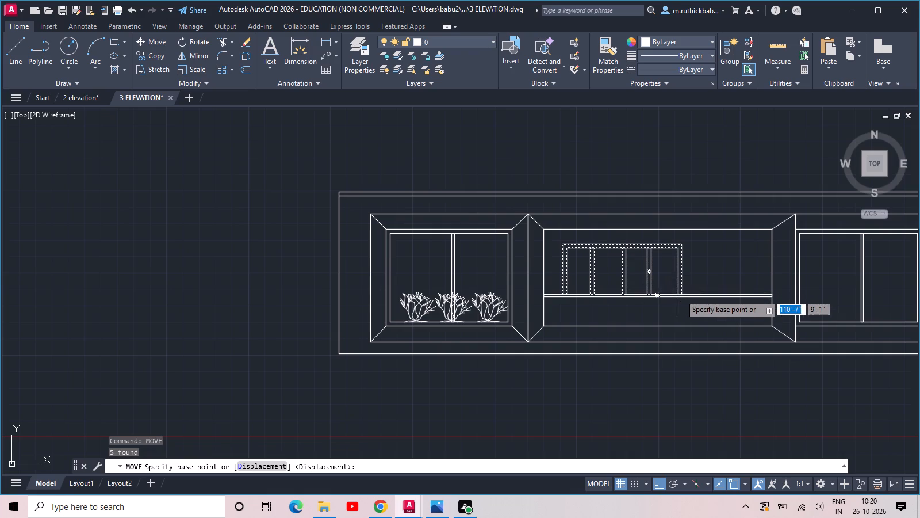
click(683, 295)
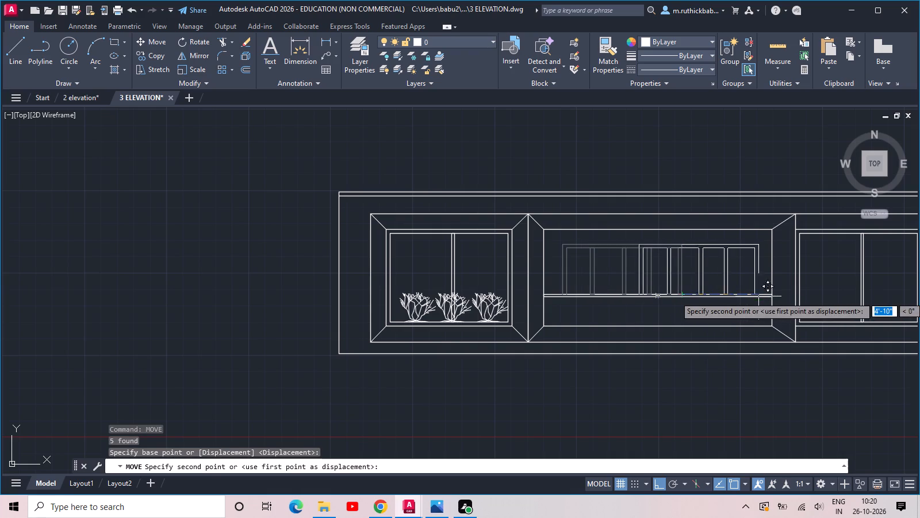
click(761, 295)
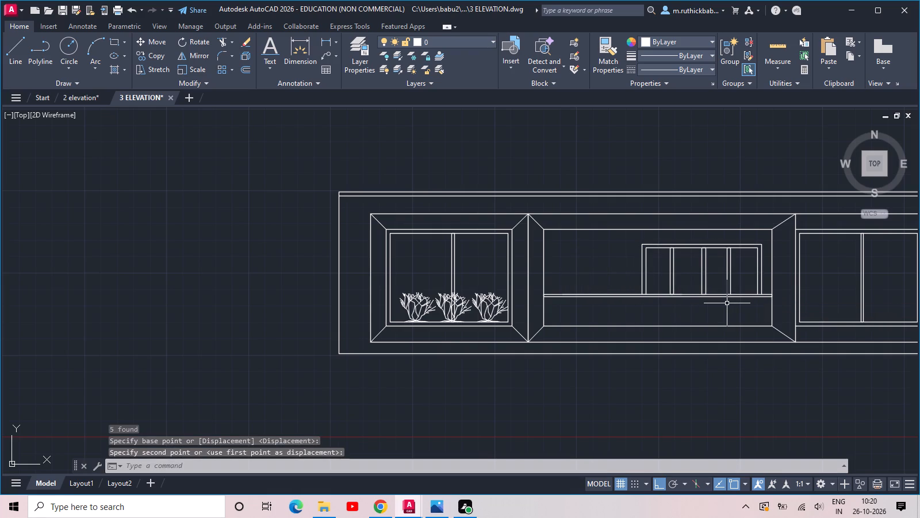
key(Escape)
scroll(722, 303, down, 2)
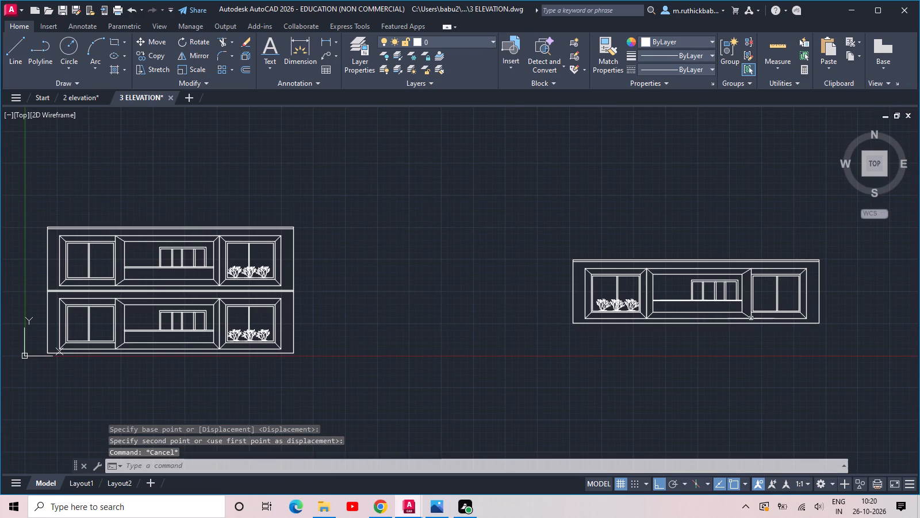
Erase the multi-pane window from the mirrored elevation's central panel.
scroll(737, 291, up, 2)
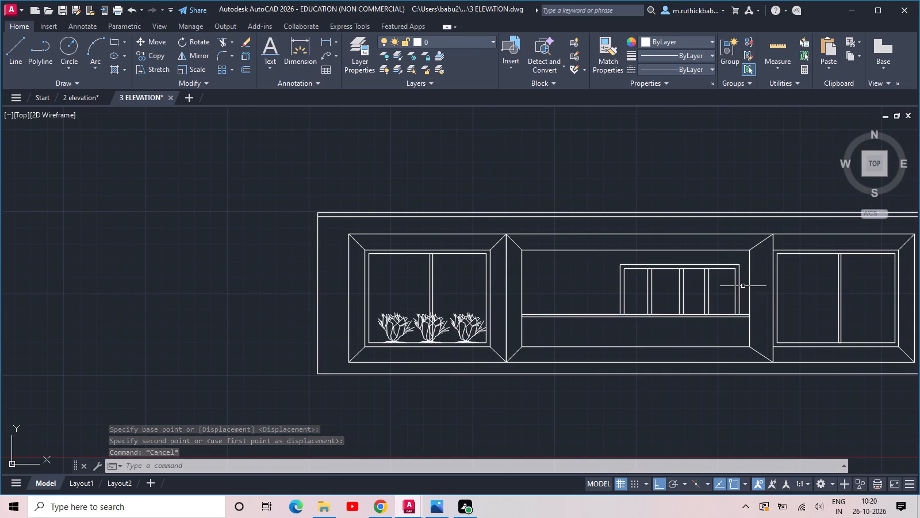
click(742, 272)
click(604, 306)
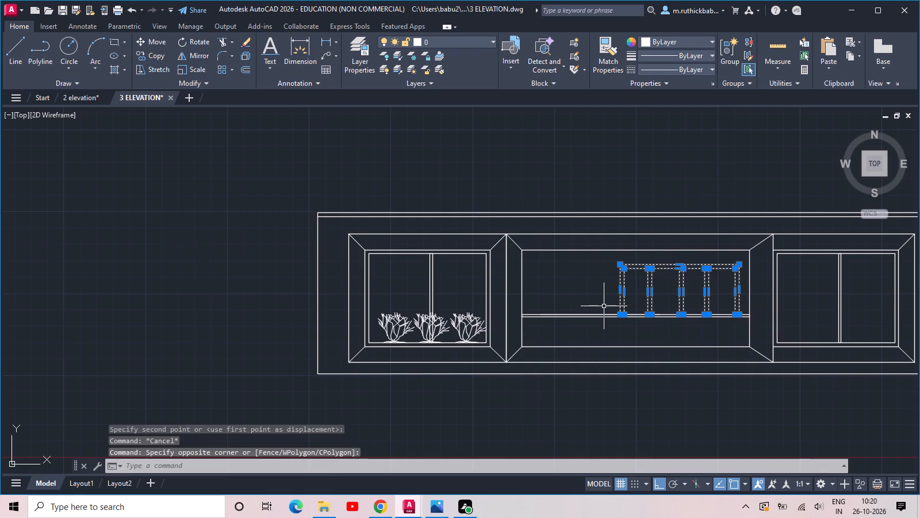
key(Delete)
key(Delete)
Copy the mirrored elevation by its lower-right outer corner three times onto the stack's upper-right corner, forming the third, fourth and fifth floors.
scroll(604, 306, down, 2)
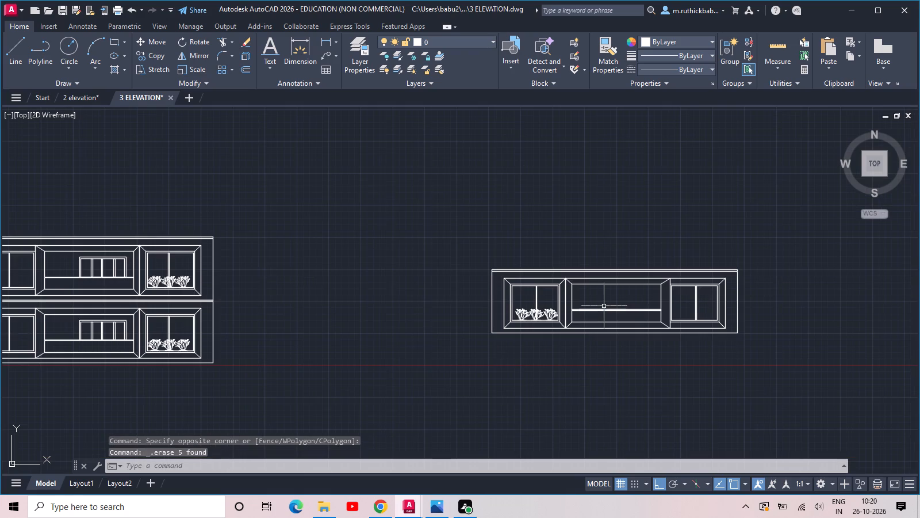
middle_drag(604, 306, 573, 287)
scroll(559, 279, down, 1)
click(673, 244)
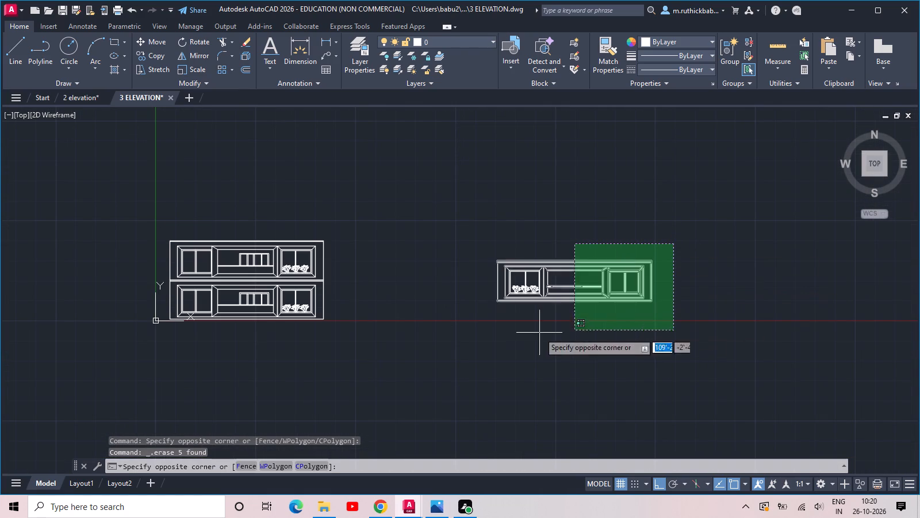
click(482, 318)
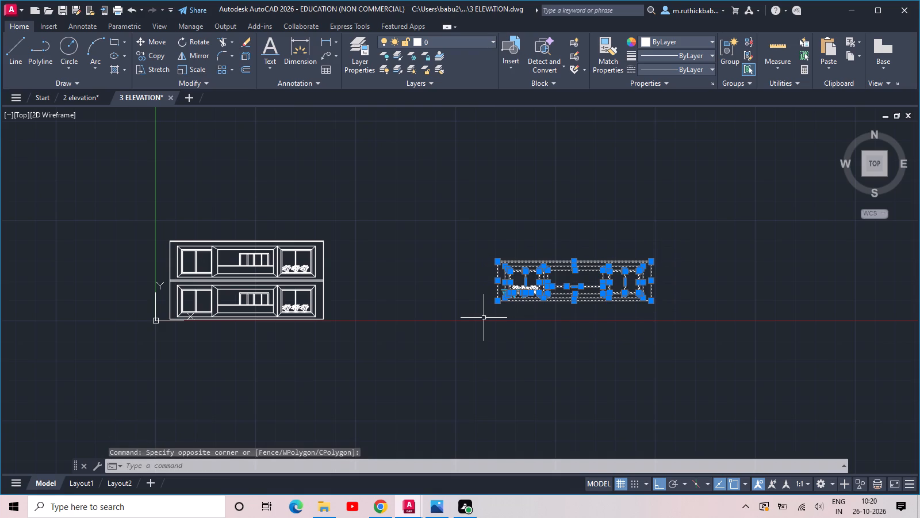
text(CO)
key(space)
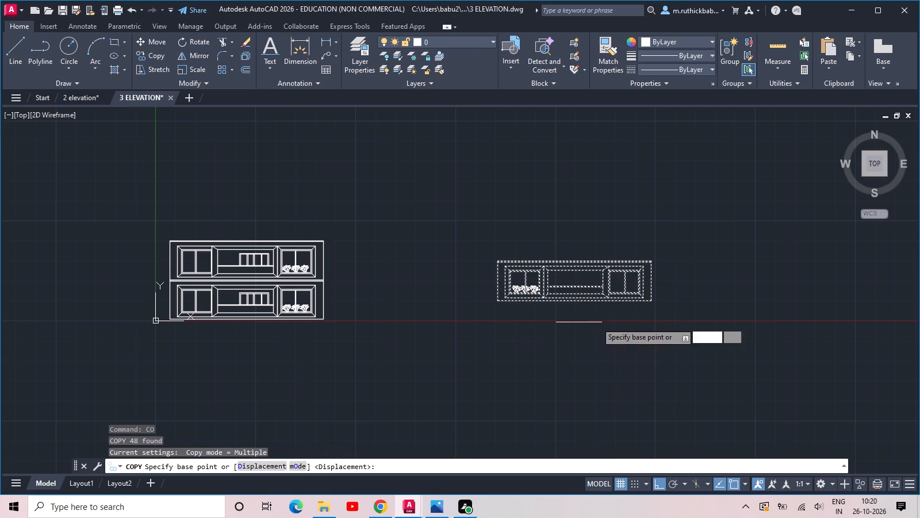
scroll(687, 303, up, 2)
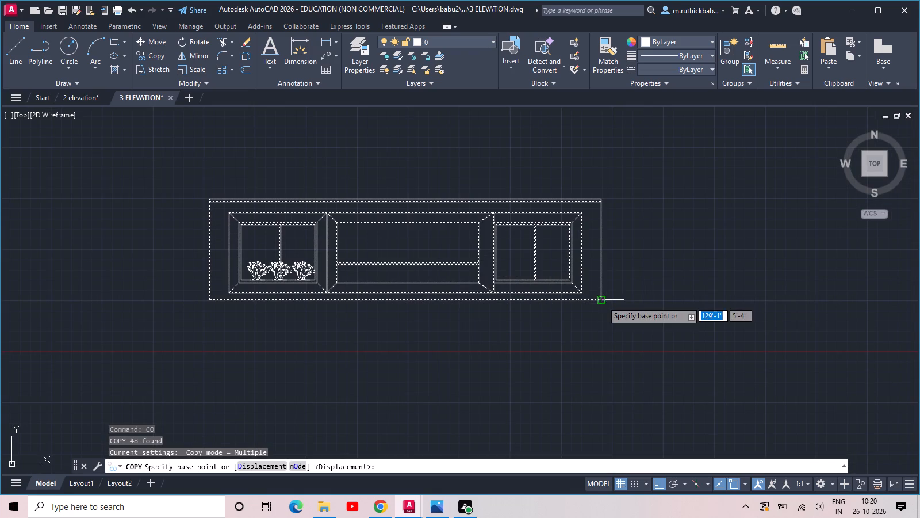
click(602, 301)
middle_drag(348, 268, 919, 332)
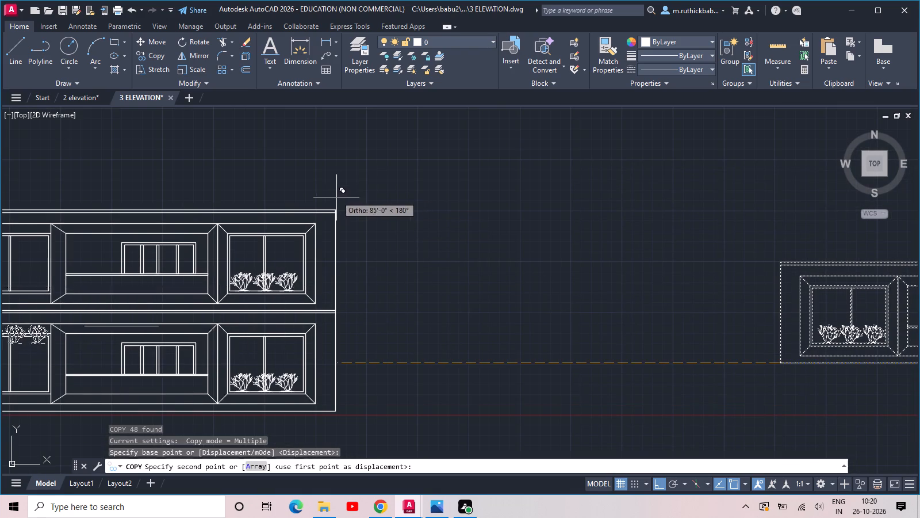
click(335, 208)
middle_drag(334, 200, 424, 375)
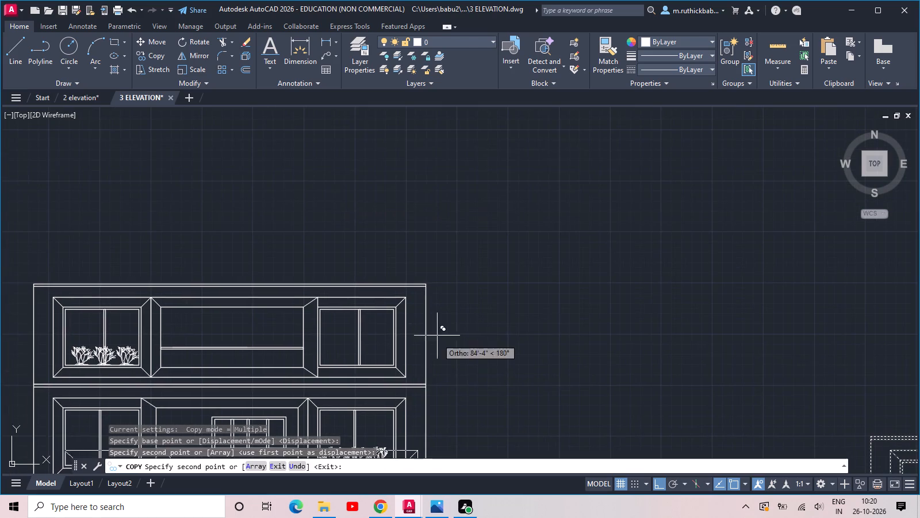
click(427, 283)
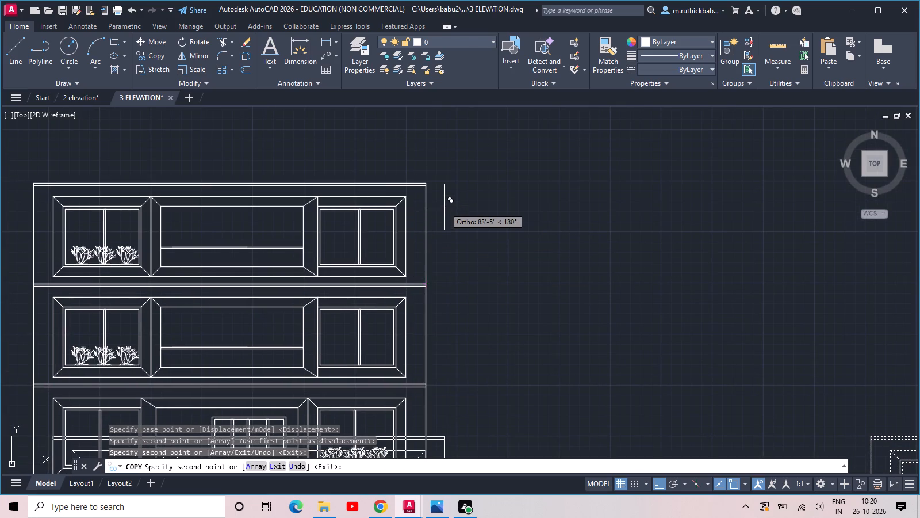
click(427, 181)
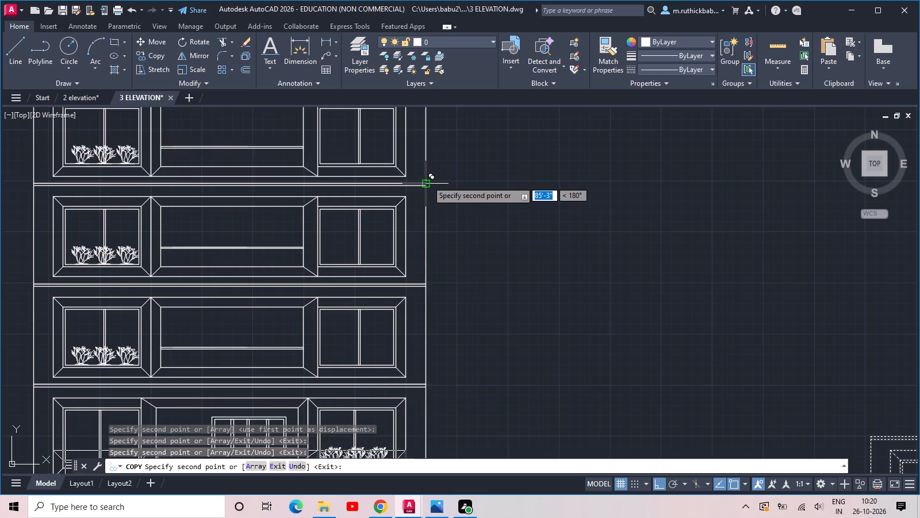
scroll(427, 181, down, 2)
key(Escape)
key(Escape)
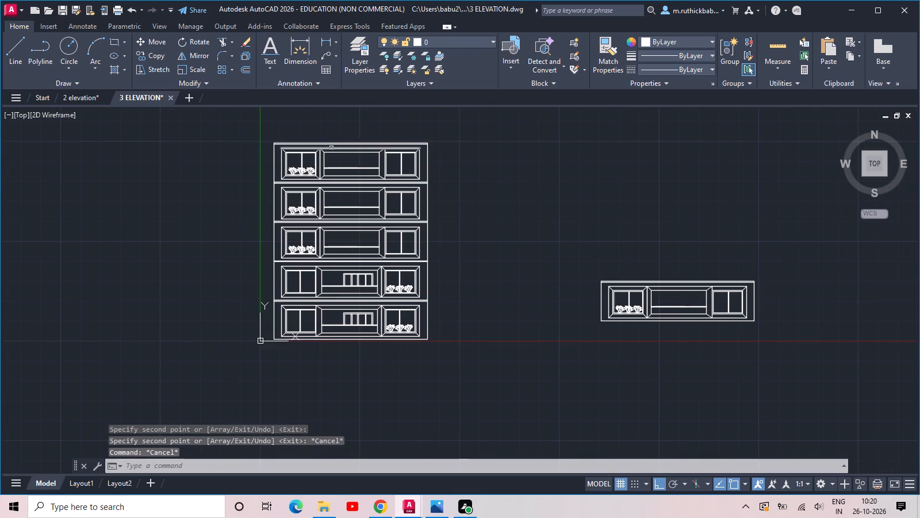
Erase the left window's vertical frame lines, its three plants and the divider beside the central panel on the fifth floor.
scroll(329, 163, up, 3)
click(329, 163)
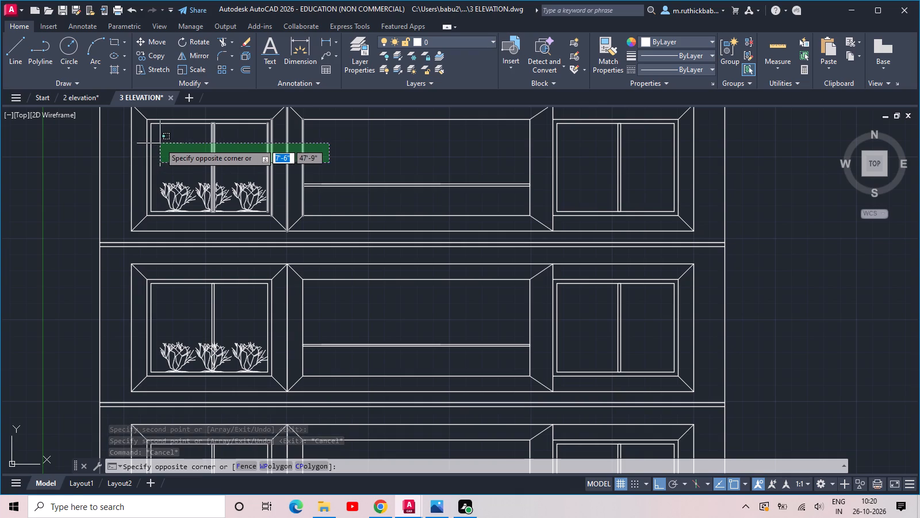
click(149, 124)
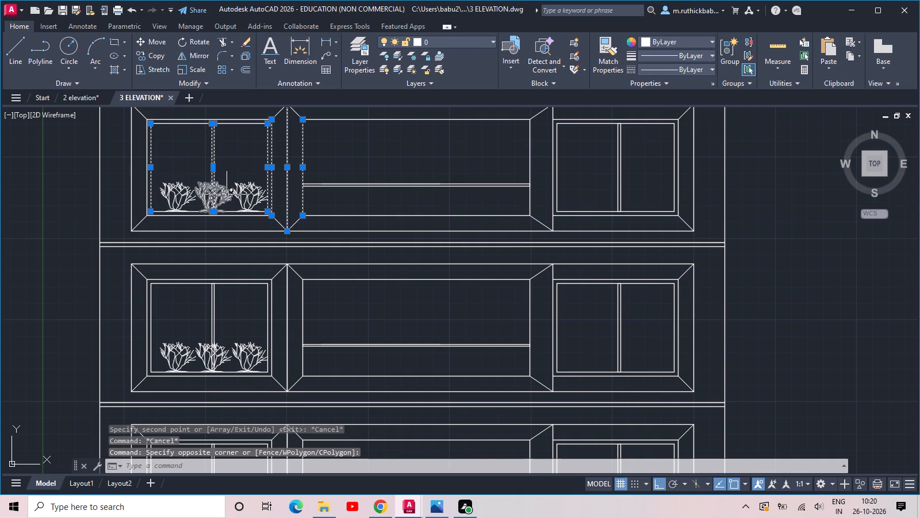
click(261, 204)
click(162, 183)
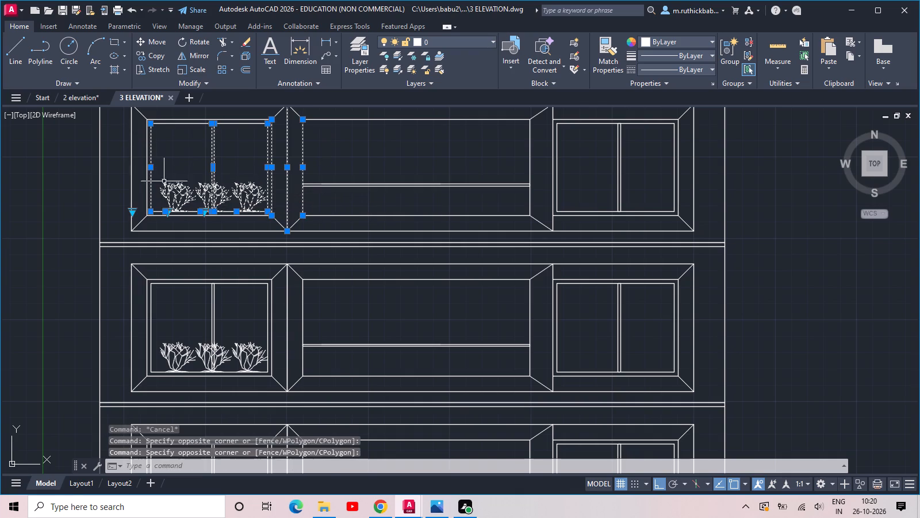
key(Delete)
Erase the two upper diagonal corner lines left between the fifth floor's left and central panels.
scroll(181, 178, down, 2)
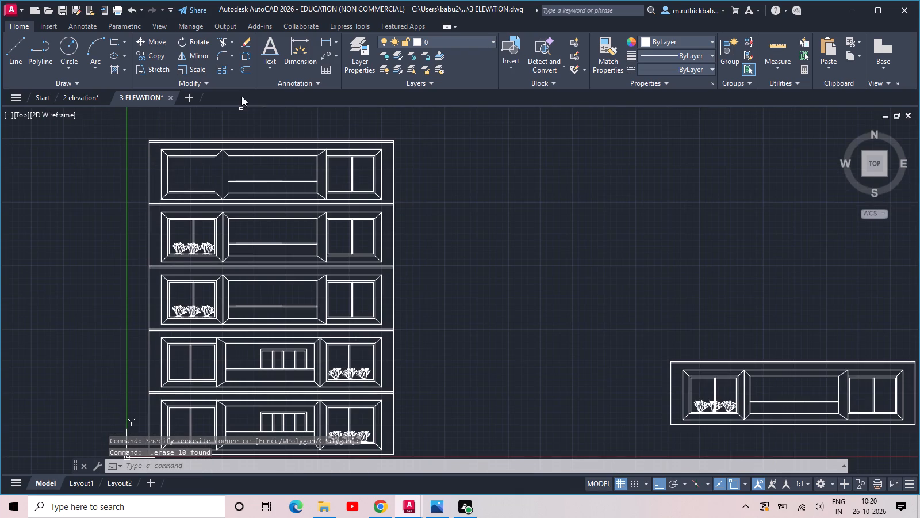
scroll(241, 97, up, 1)
scroll(210, 147, up, 4)
click(325, 172)
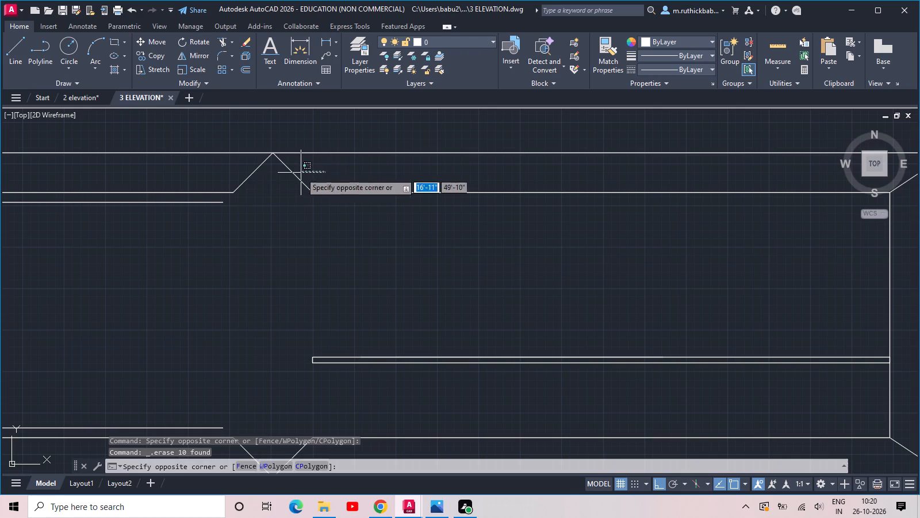
click(230, 167)
key(Delete)
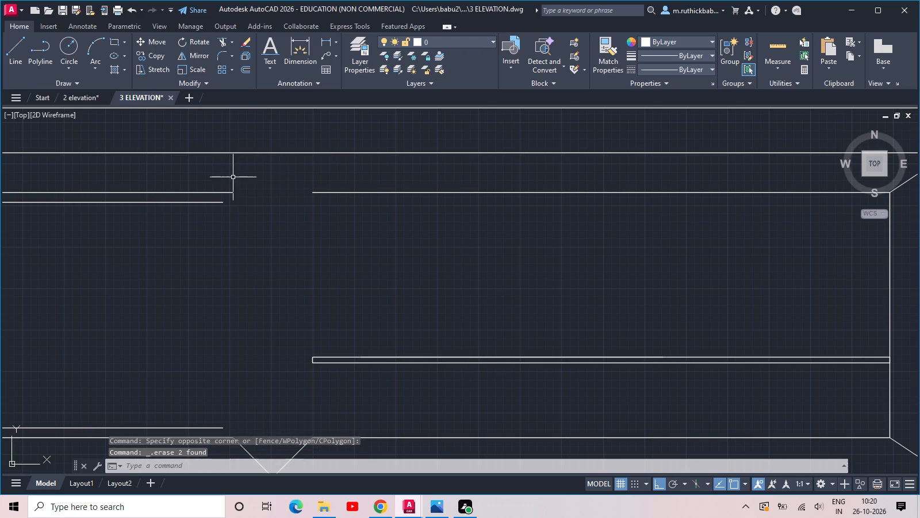
Erase the fifth floor's leftover horizontal left-window lines and the two lower diagonal lines between the left and central panels.
scroll(233, 178, down, 2)
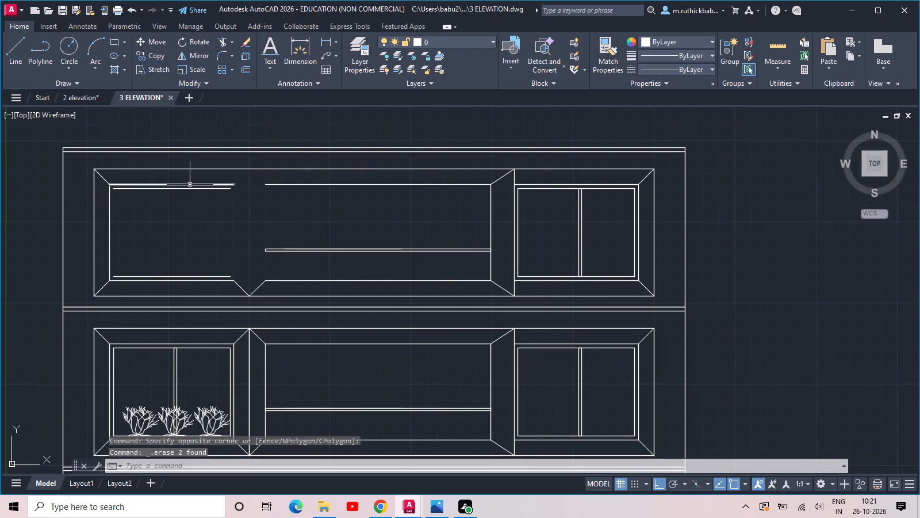
click(190, 188)
click(202, 275)
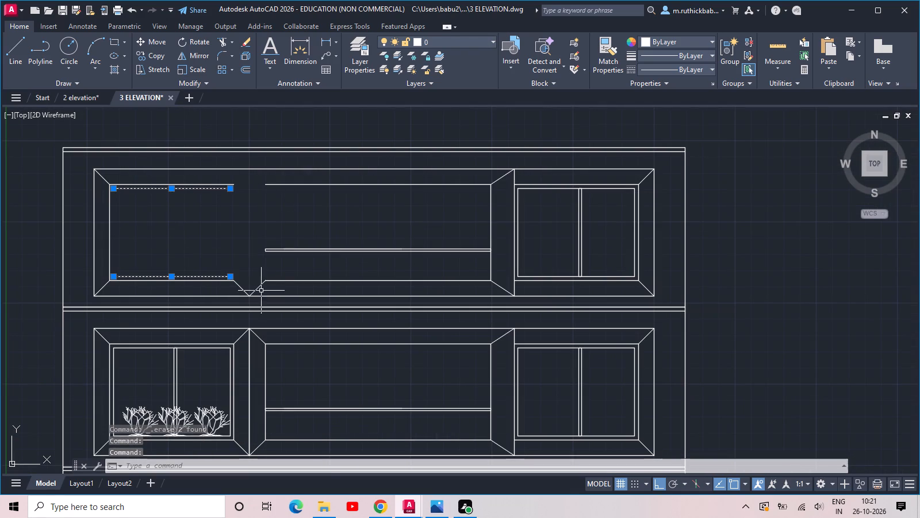
click(269, 291)
click(232, 289)
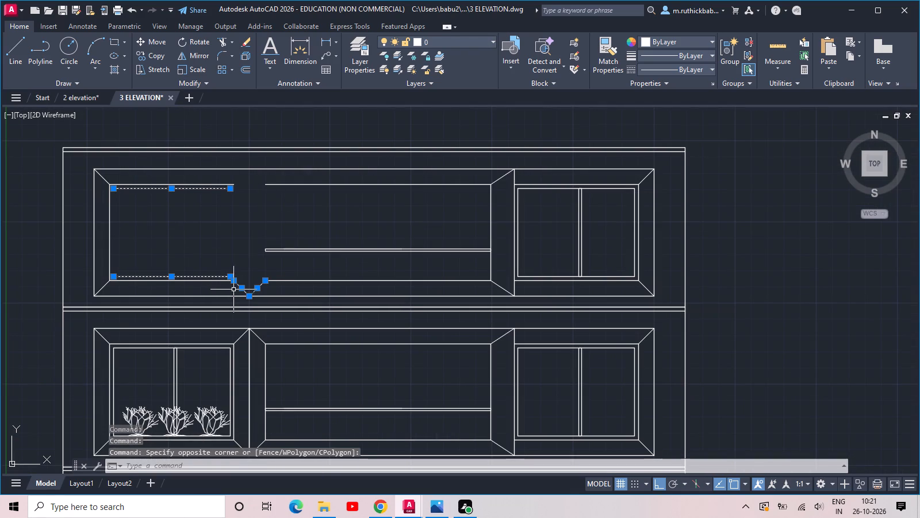
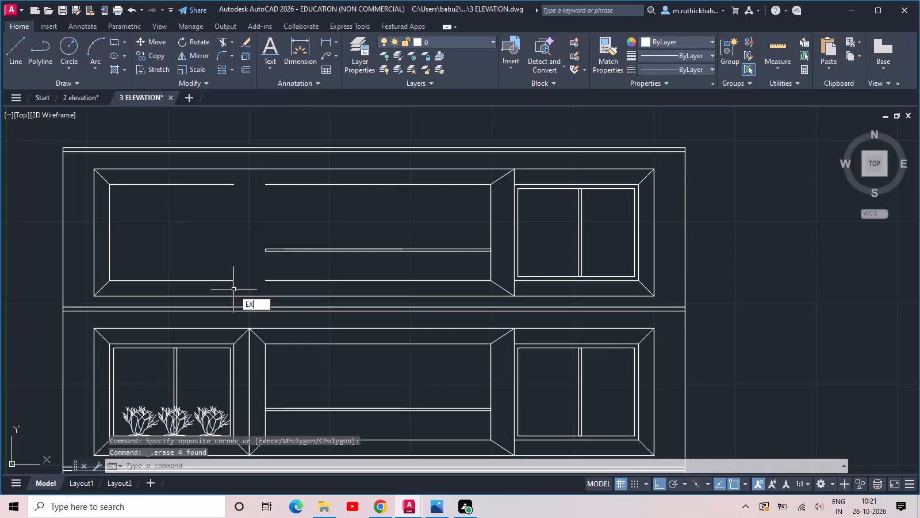
Extend the fifth floor's upper and lower inner panel lines across the gap, and try extending the sill lines too.
key(space)
click(222, 288)
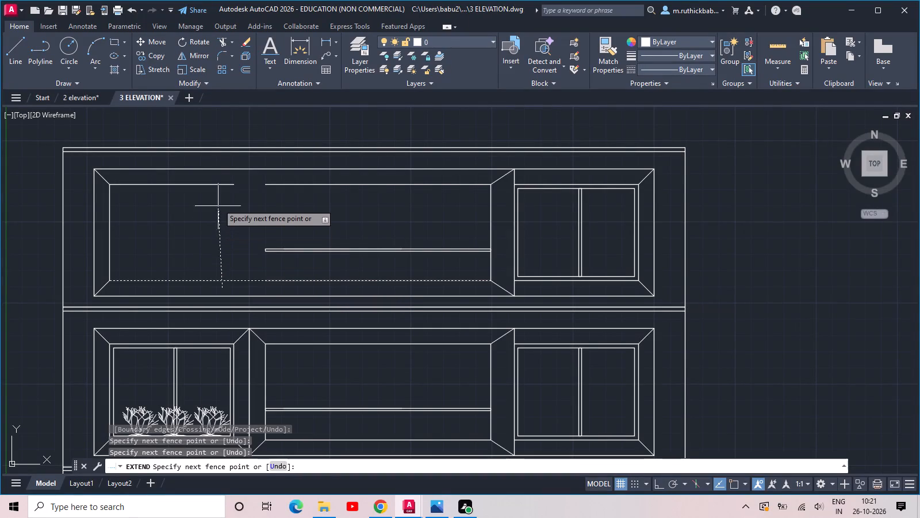
click(220, 181)
click(287, 264)
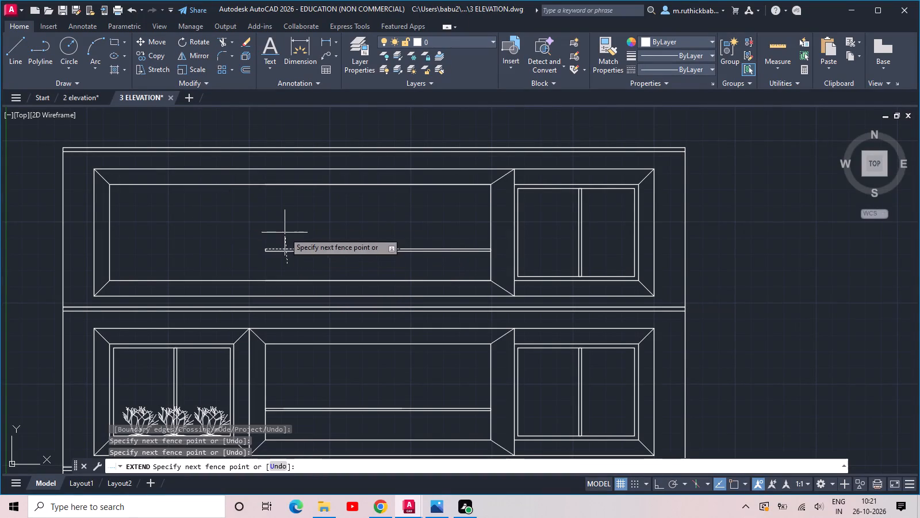
click(285, 233)
key(Escape)
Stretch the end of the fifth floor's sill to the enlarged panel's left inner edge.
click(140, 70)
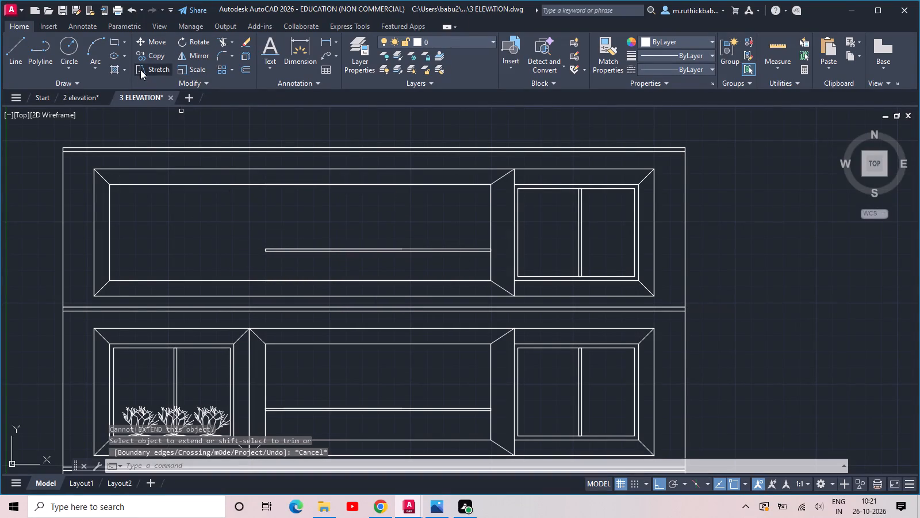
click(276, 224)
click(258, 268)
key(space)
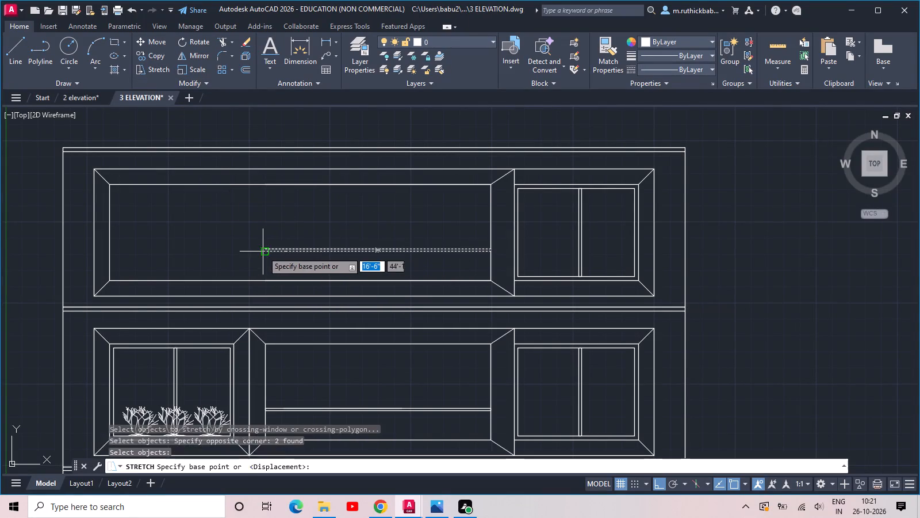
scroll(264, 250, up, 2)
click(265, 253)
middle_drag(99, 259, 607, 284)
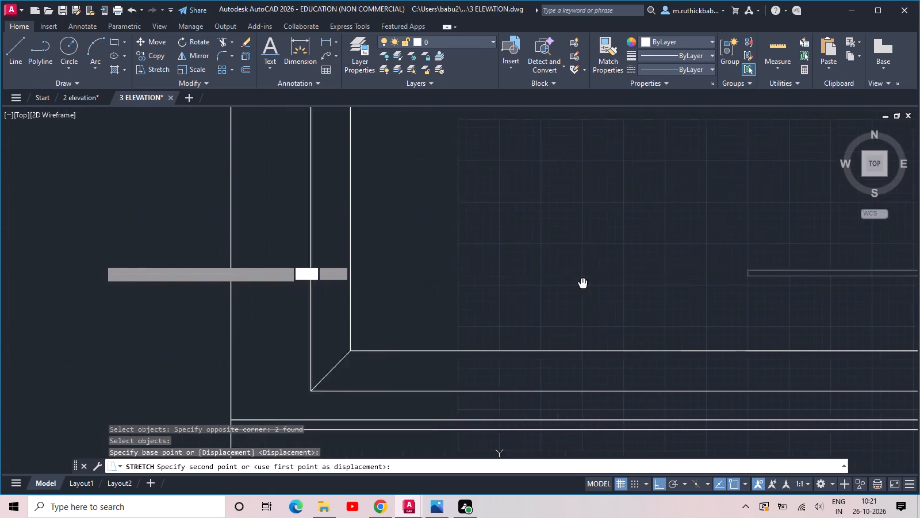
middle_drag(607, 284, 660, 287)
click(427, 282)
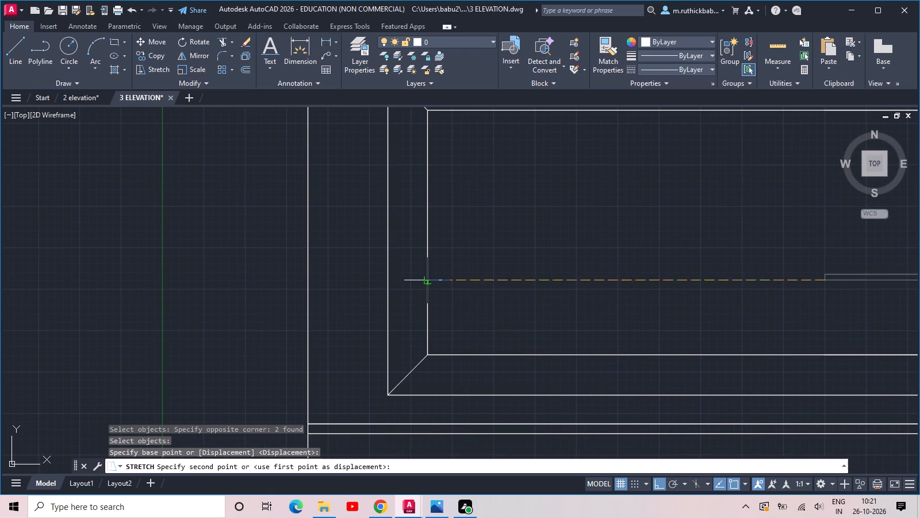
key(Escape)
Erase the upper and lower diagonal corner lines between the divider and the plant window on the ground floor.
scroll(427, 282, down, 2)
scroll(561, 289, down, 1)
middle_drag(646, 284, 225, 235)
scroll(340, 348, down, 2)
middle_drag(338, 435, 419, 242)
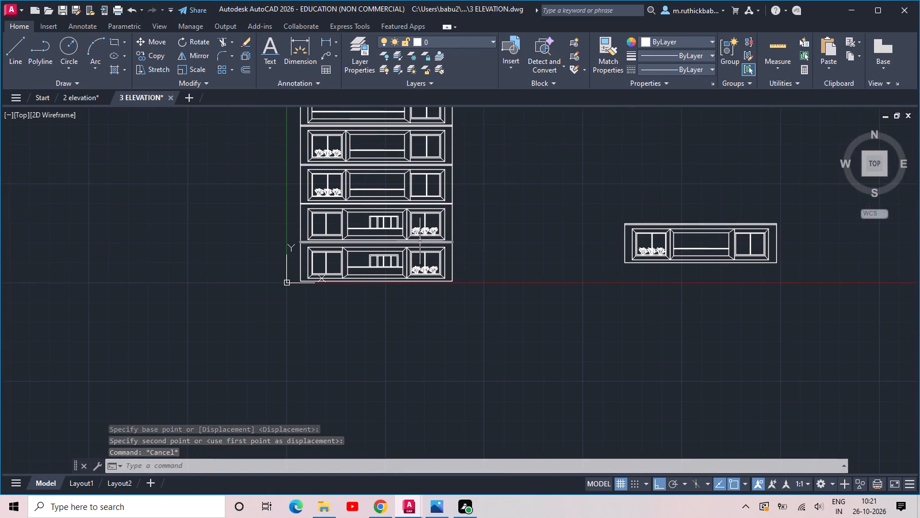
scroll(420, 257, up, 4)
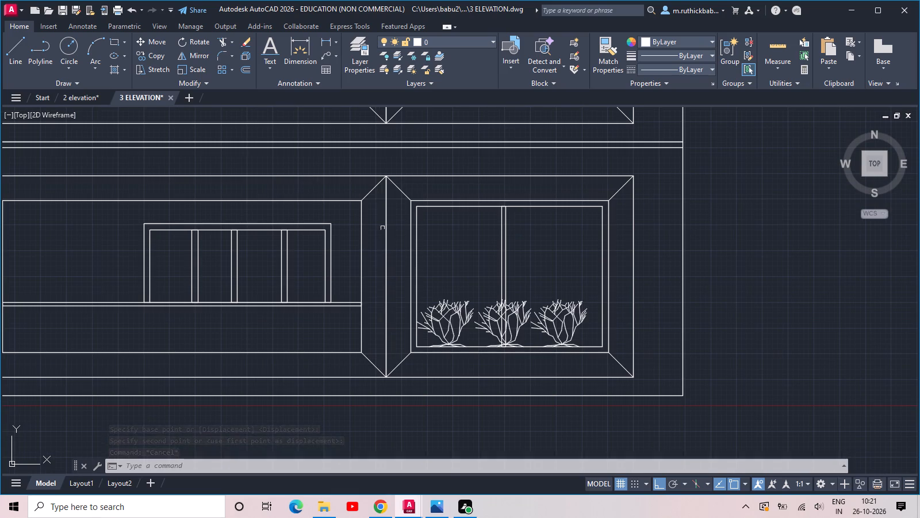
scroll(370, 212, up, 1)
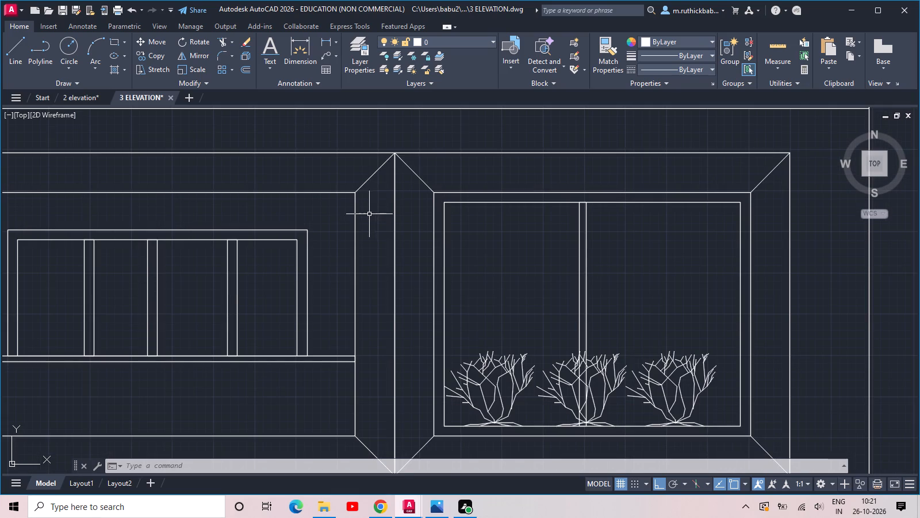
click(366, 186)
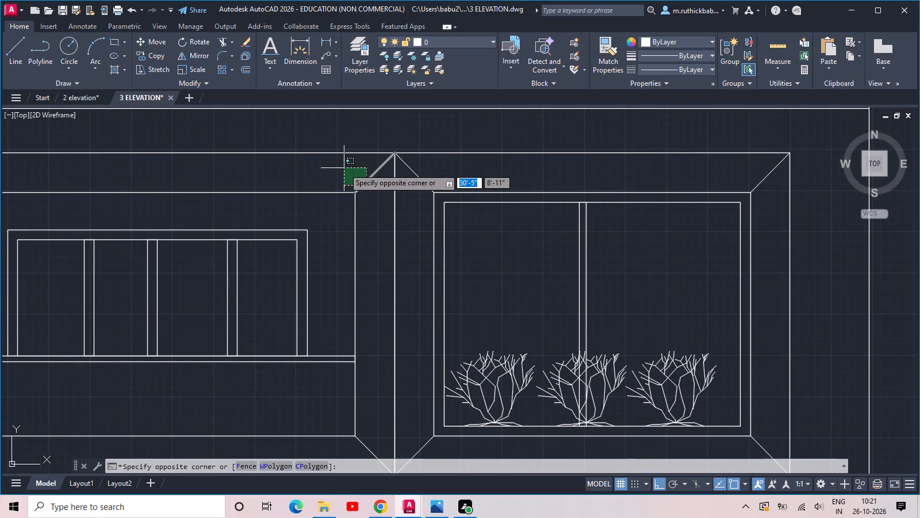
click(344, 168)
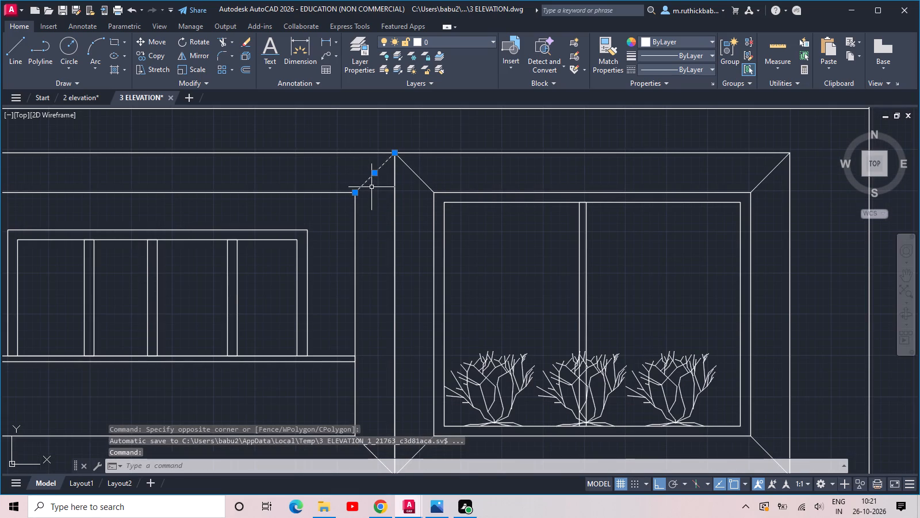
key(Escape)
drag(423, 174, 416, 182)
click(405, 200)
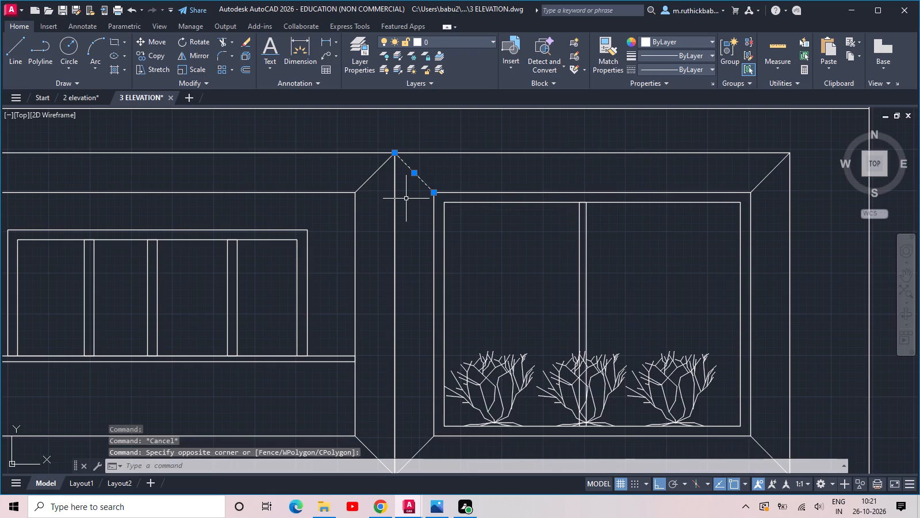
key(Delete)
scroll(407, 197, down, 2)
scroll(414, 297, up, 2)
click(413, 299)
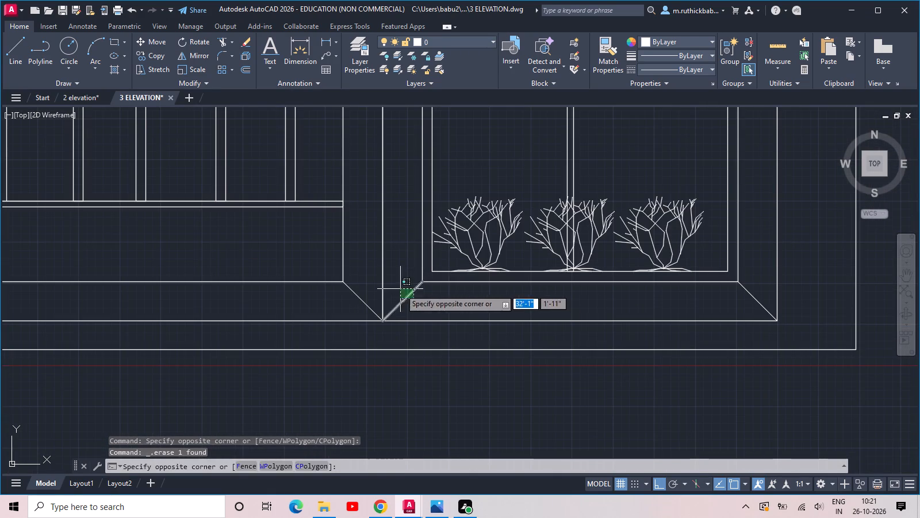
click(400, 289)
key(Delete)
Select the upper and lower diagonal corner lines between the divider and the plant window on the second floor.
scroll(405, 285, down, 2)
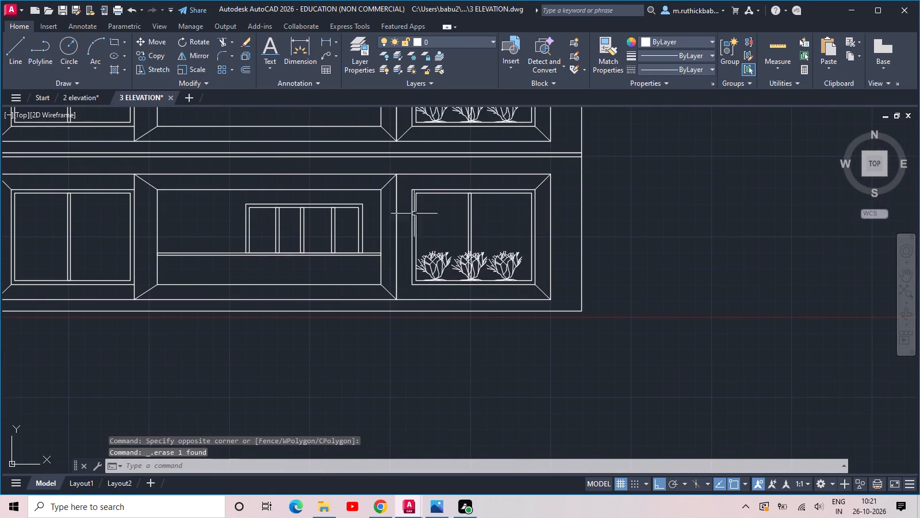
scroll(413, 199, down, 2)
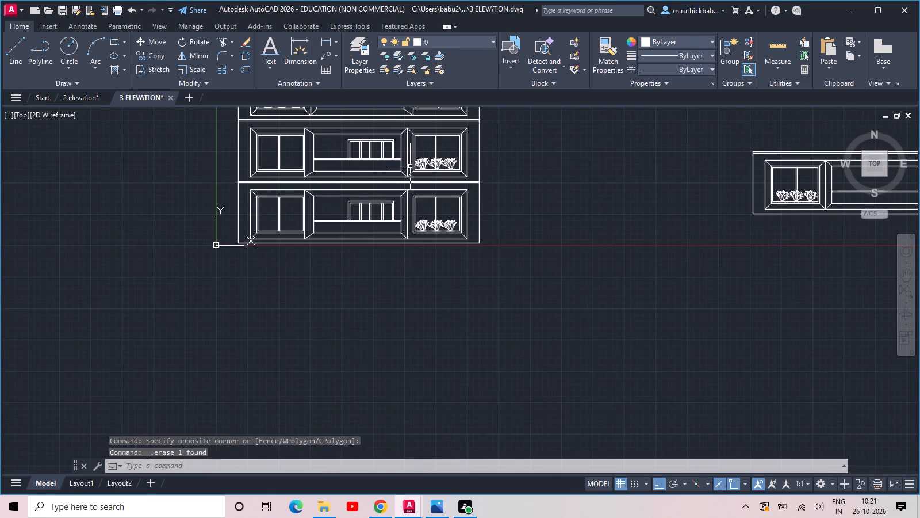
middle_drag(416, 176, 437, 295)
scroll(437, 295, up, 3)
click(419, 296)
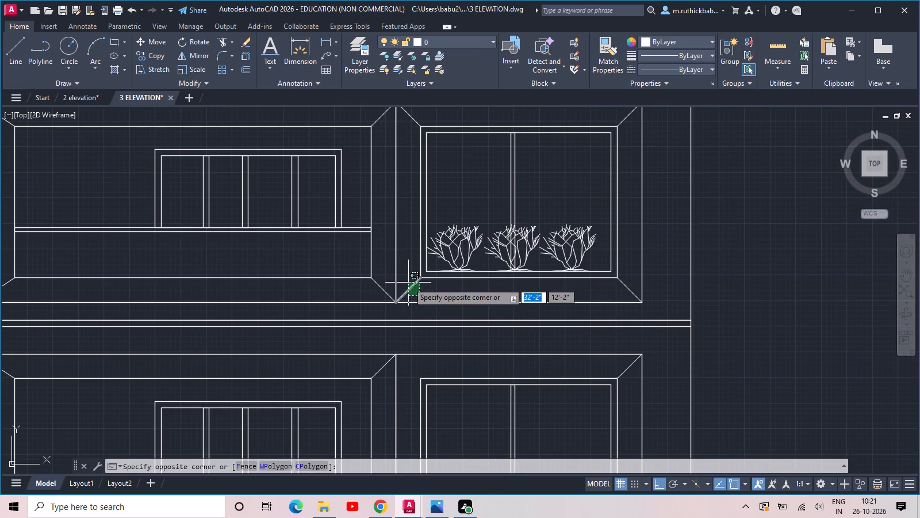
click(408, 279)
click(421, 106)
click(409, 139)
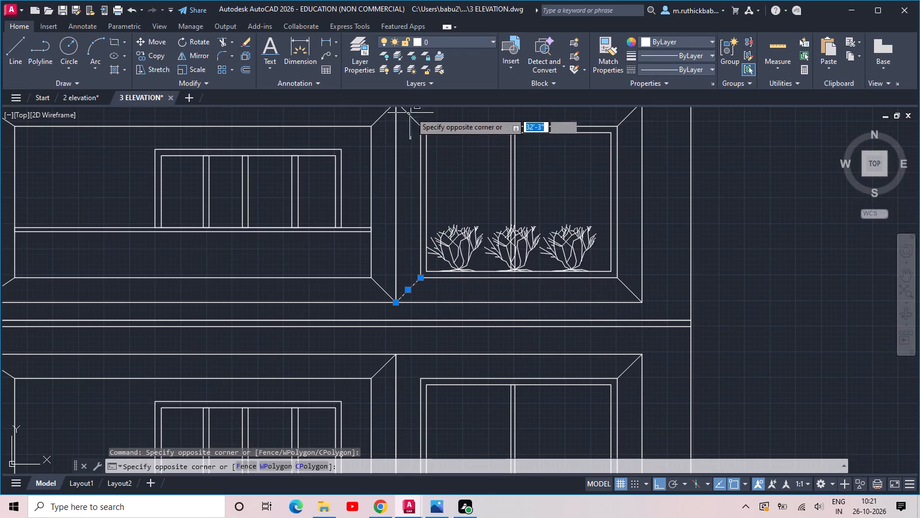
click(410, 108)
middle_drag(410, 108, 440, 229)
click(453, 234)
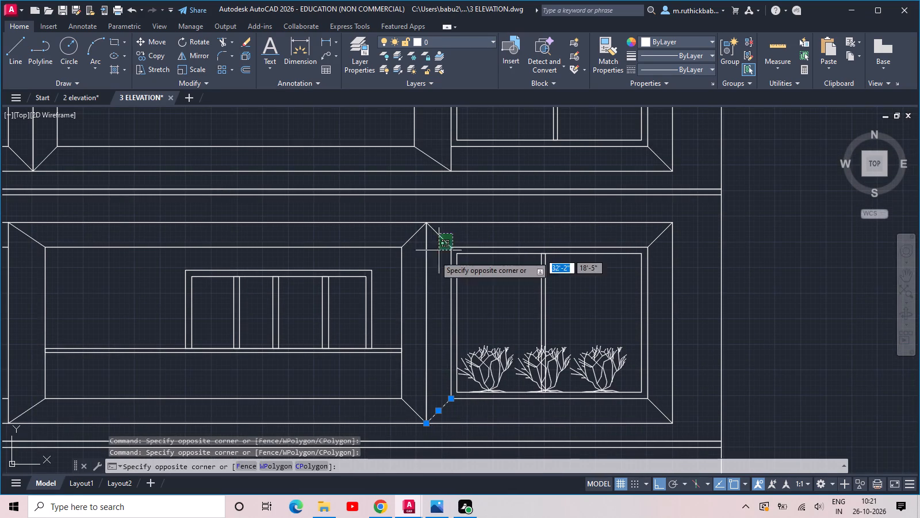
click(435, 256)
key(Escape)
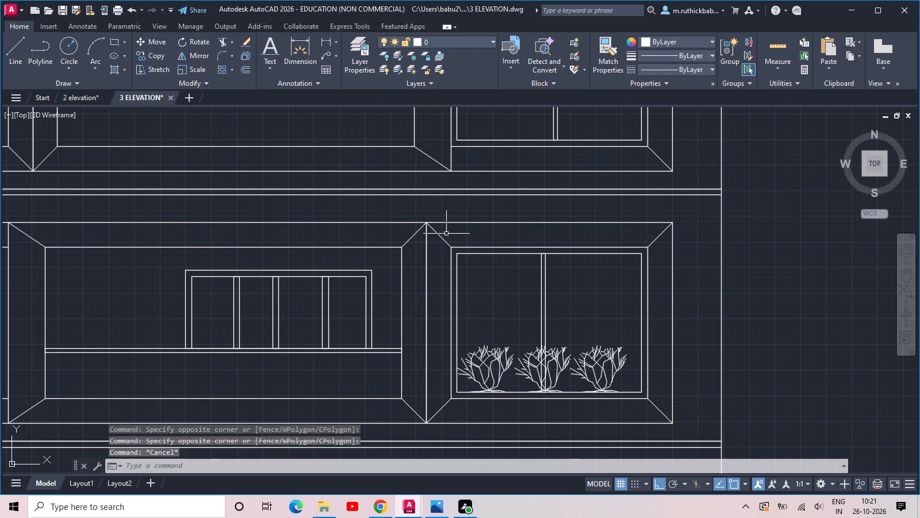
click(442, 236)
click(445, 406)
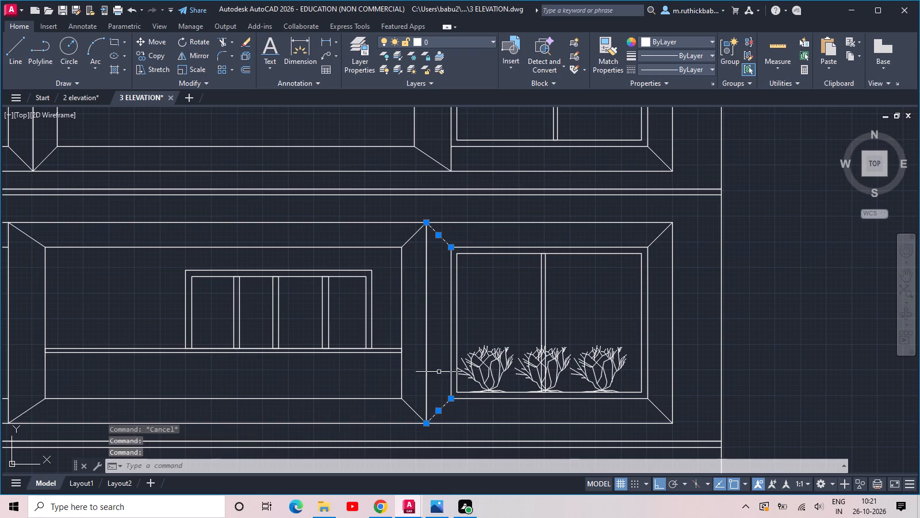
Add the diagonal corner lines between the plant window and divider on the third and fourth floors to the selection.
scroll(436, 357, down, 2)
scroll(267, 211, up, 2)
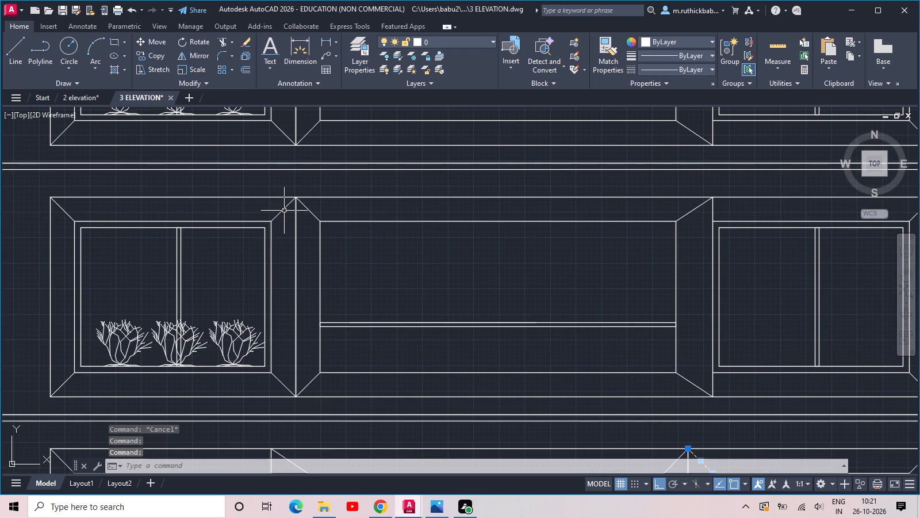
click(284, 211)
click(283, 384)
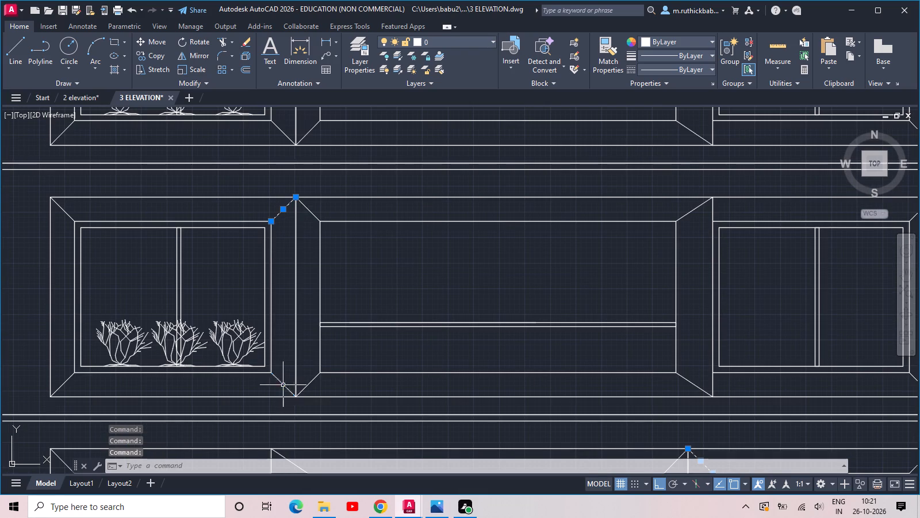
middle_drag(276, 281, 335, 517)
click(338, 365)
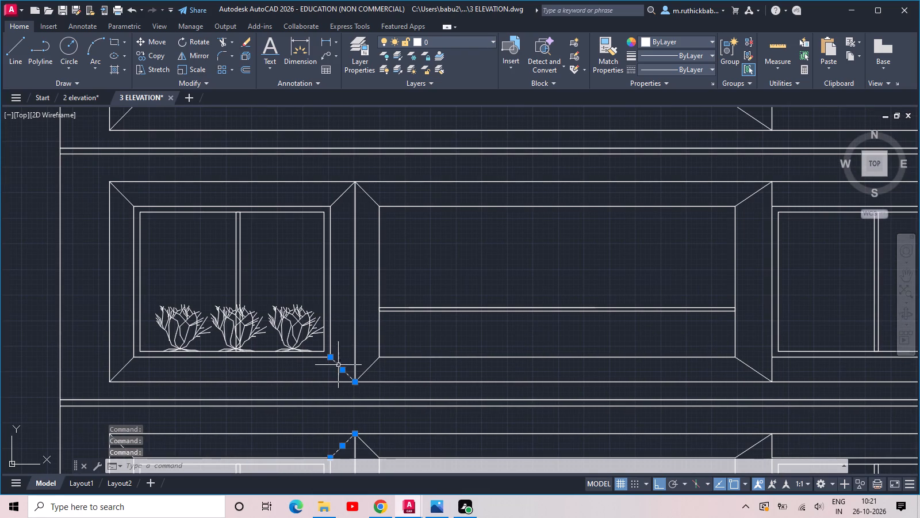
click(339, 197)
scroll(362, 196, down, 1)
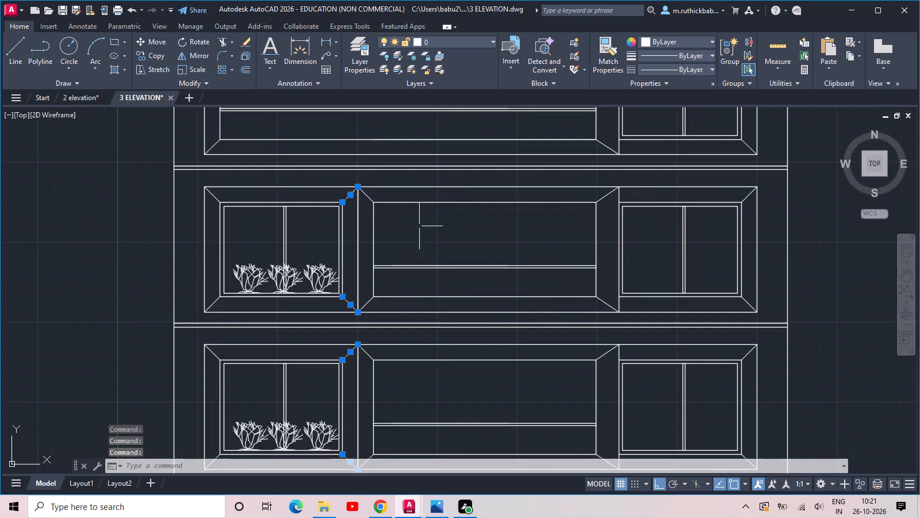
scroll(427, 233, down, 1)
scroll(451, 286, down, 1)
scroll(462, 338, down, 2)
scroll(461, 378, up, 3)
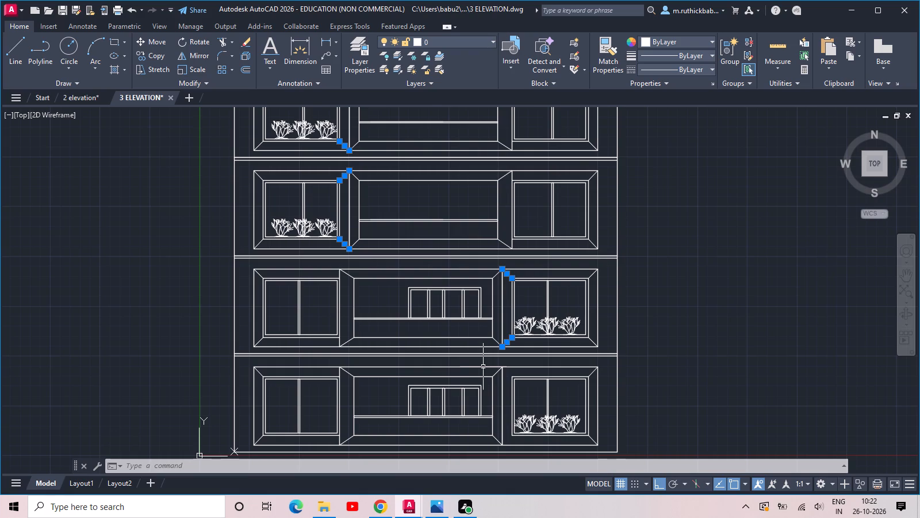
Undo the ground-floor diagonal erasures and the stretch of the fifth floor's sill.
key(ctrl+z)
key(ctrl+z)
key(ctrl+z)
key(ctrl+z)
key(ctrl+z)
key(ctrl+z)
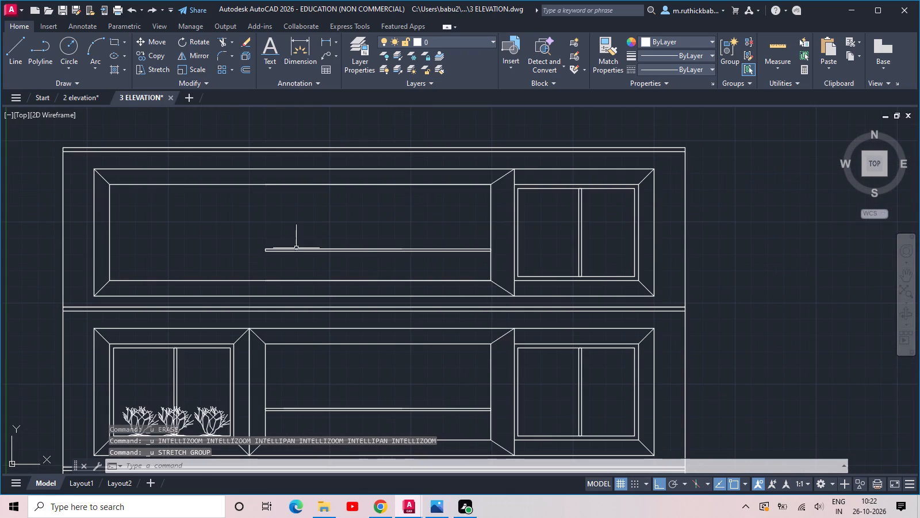
Stretch the left end of the fifth floor's sill about 10'-0" to the enlarged panel's left inner edge.
click(140, 68)
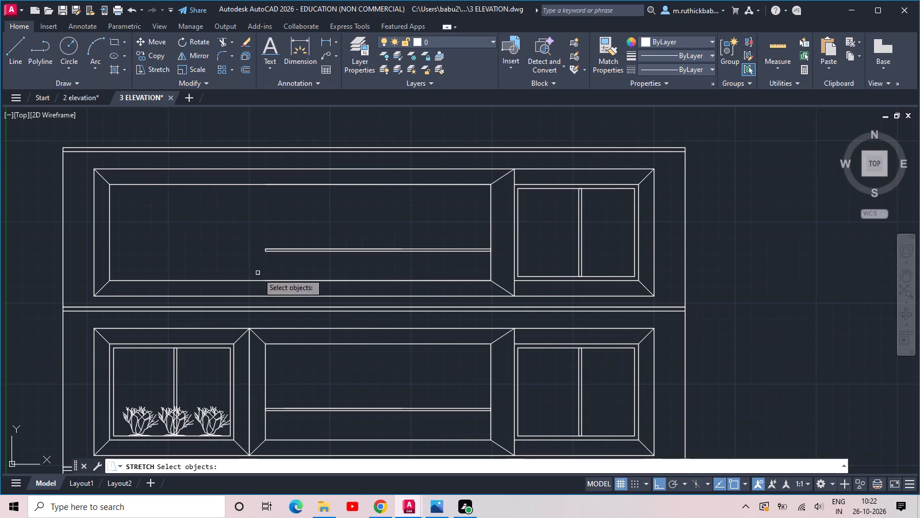
click(298, 266)
click(259, 221)
key(space)
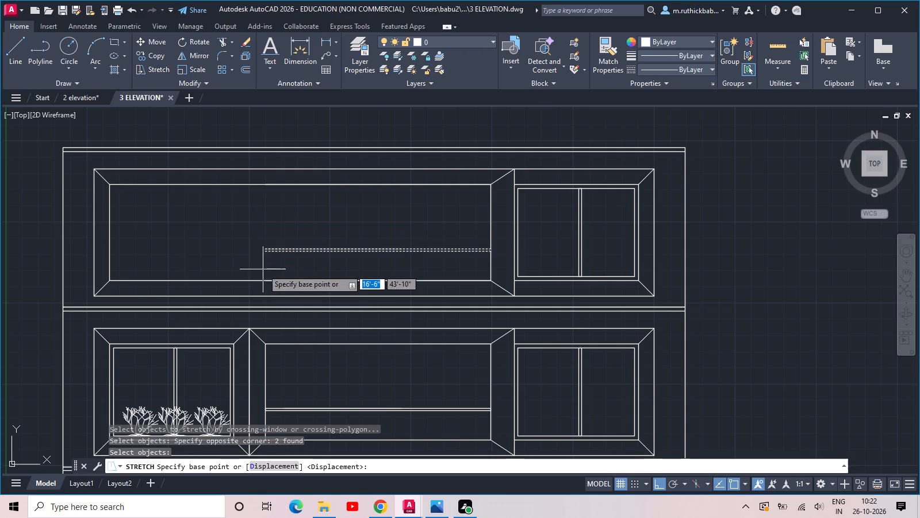
click(262, 254)
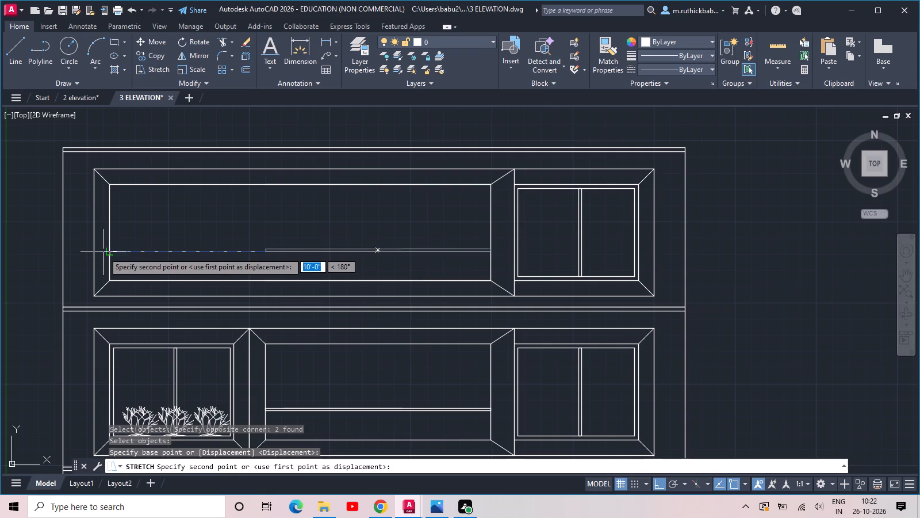
click(106, 251)
key(Escape)
Erase the upper and lower diagonal corner lines between the central panel and the plain window on the third floor.
scroll(106, 251, down, 1)
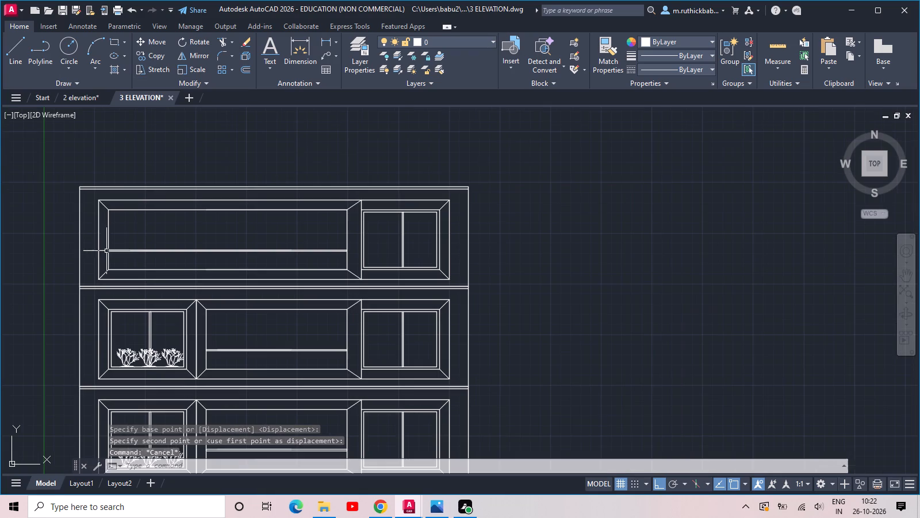
middle_drag(195, 327, 383, 112)
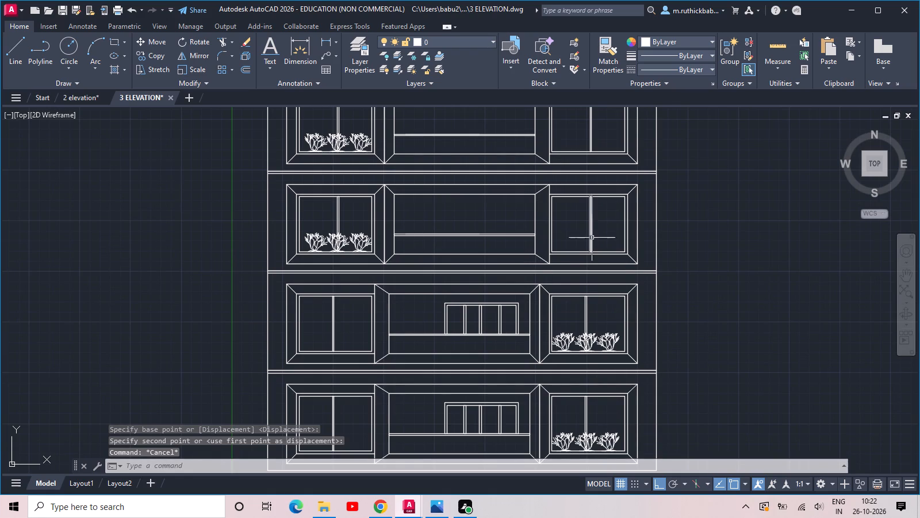
middle_drag(591, 237, 542, 265)
scroll(499, 287, up, 1)
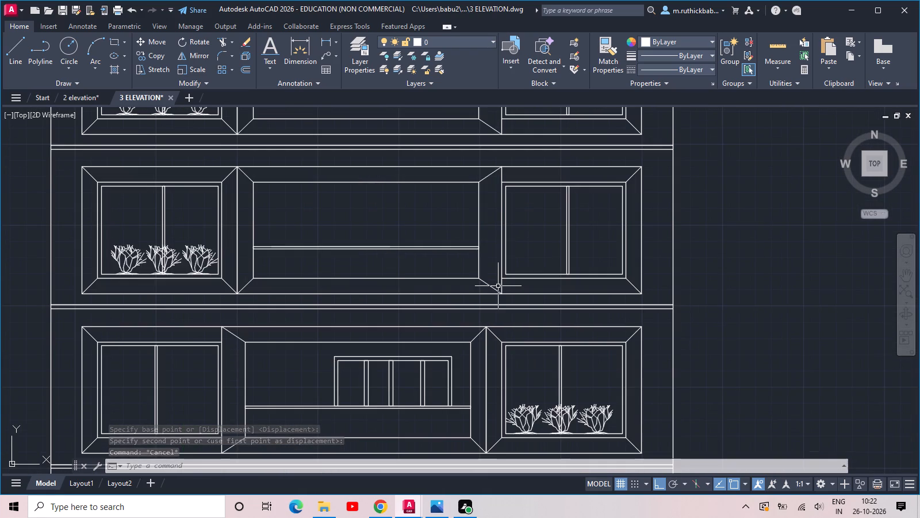
scroll(498, 286, up, 1)
scroll(498, 286, down, 1)
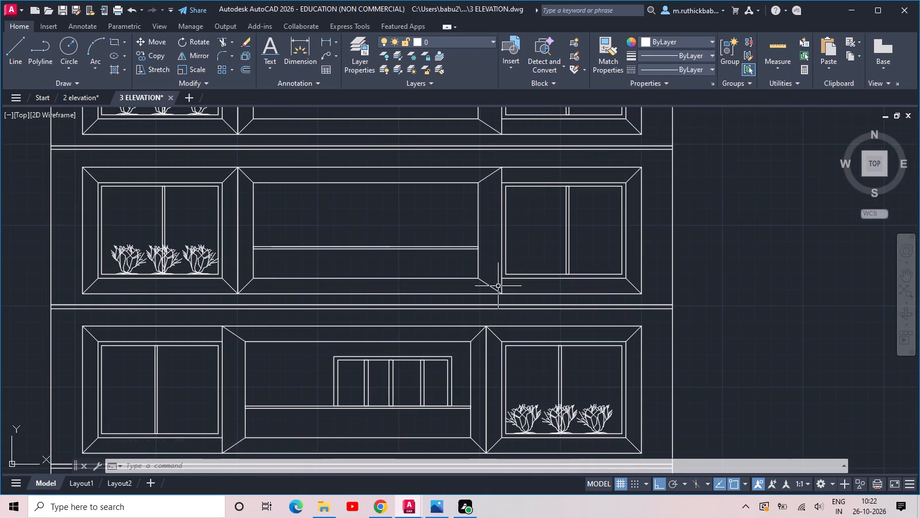
scroll(498, 286, down, 1)
scroll(493, 287, up, 2)
click(493, 276)
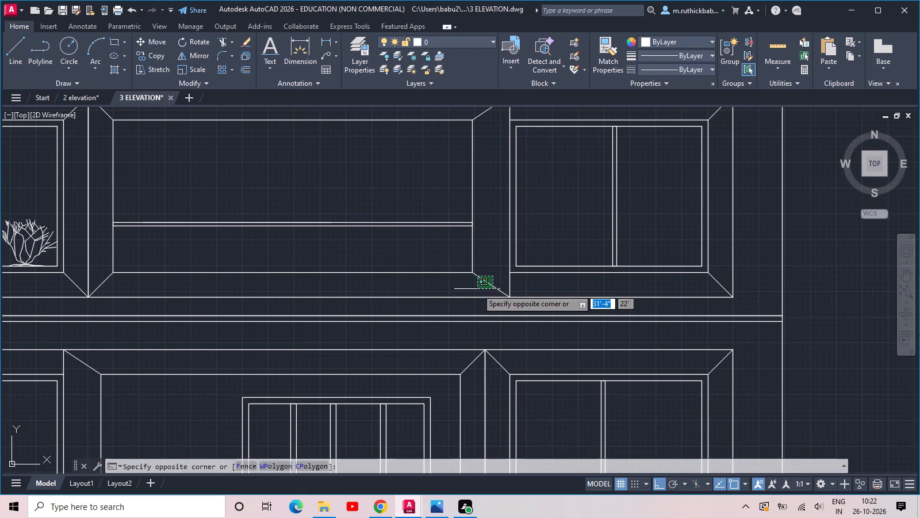
click(477, 289)
middle_drag(496, 248, 490, 367)
click(486, 245)
click(474, 222)
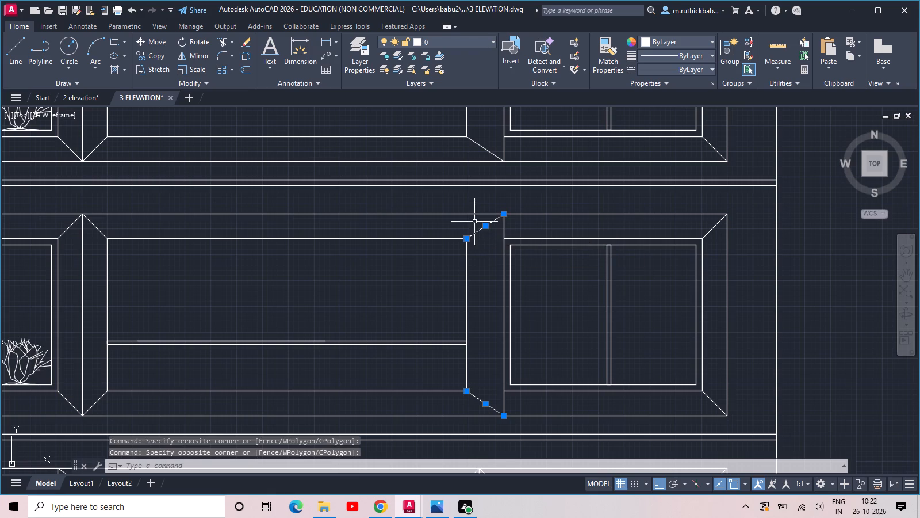
key(Delete)
Erase the upper and lower diagonal corner lines beside the plain window on the second and ground floors.
scroll(488, 245, down, 3)
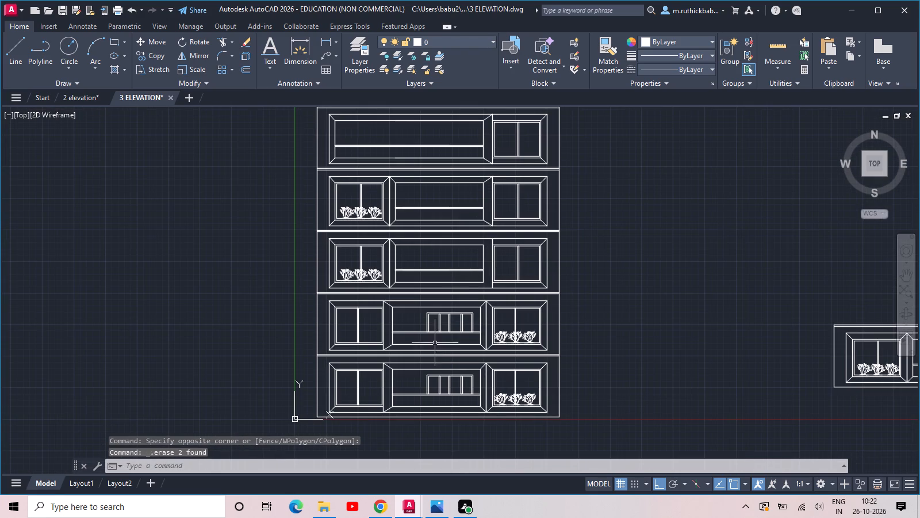
scroll(389, 342, up, 3)
click(390, 367)
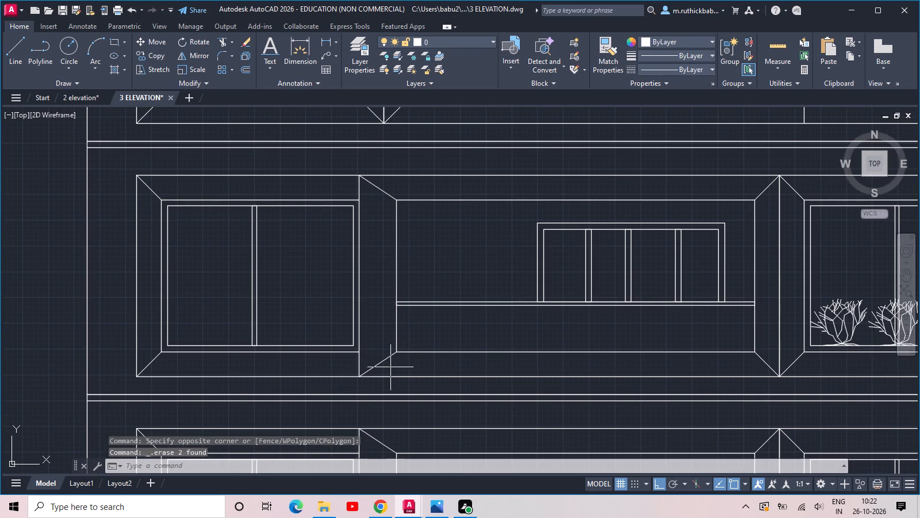
click(381, 353)
click(389, 204)
click(386, 184)
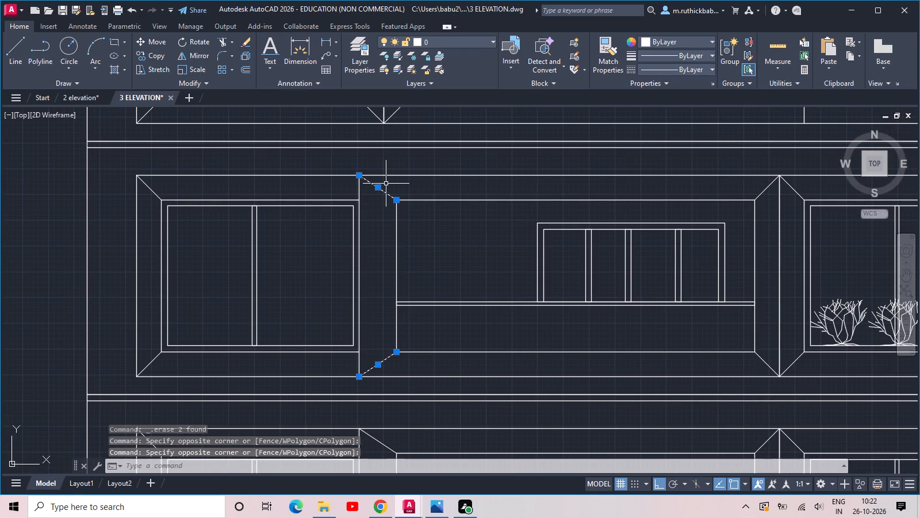
scroll(386, 184, down, 2)
scroll(398, 360, up, 2)
click(371, 353)
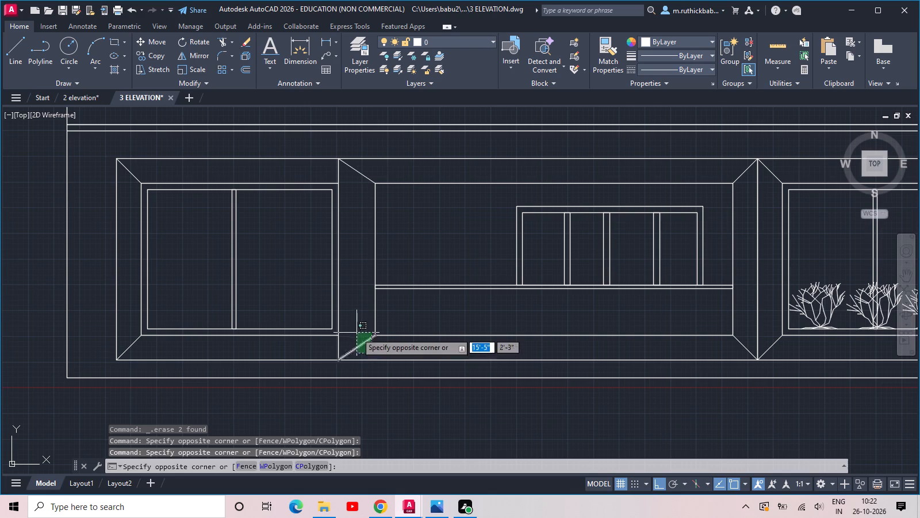
click(356, 332)
click(368, 189)
click(356, 161)
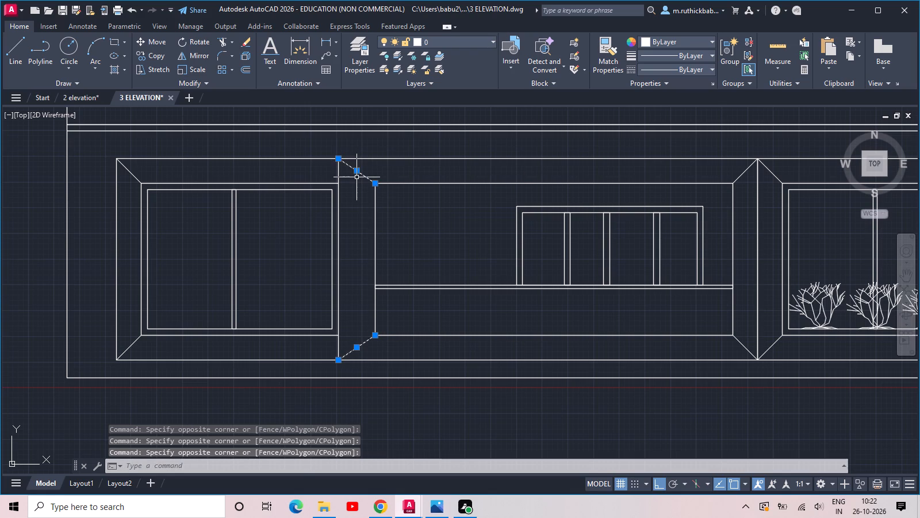
key(Delete)
Erase the upper and lower diagonal corner lines beside the plain window on the fourth and fifth floors.
scroll(356, 177, down, 2)
middle_drag(411, 111, 352, 360)
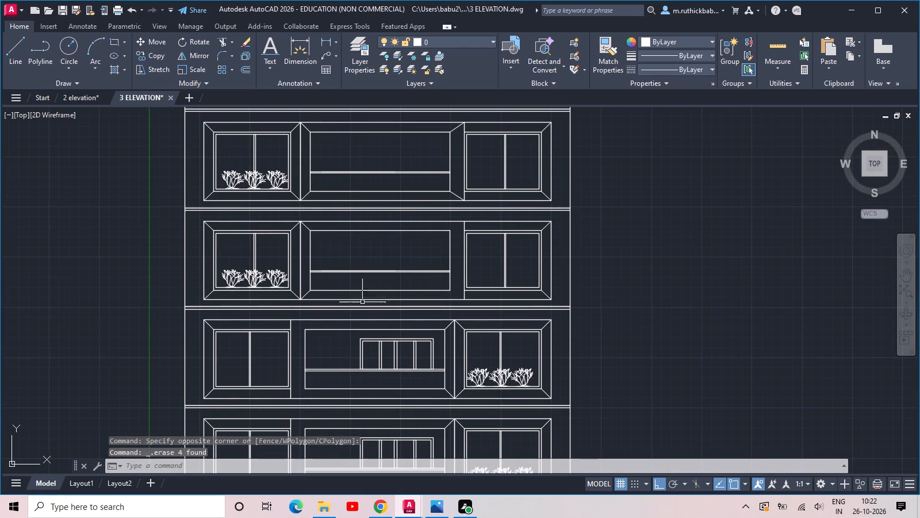
scroll(454, 197, up, 2)
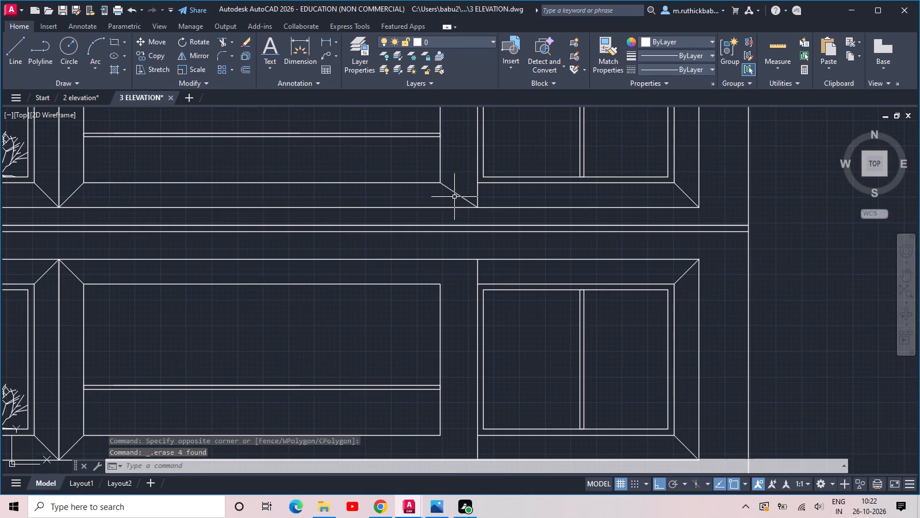
click(462, 172)
click(450, 195)
middle_drag(454, 173, 439, 410)
click(450, 265)
click(439, 253)
middle_drag(439, 255, 453, 317)
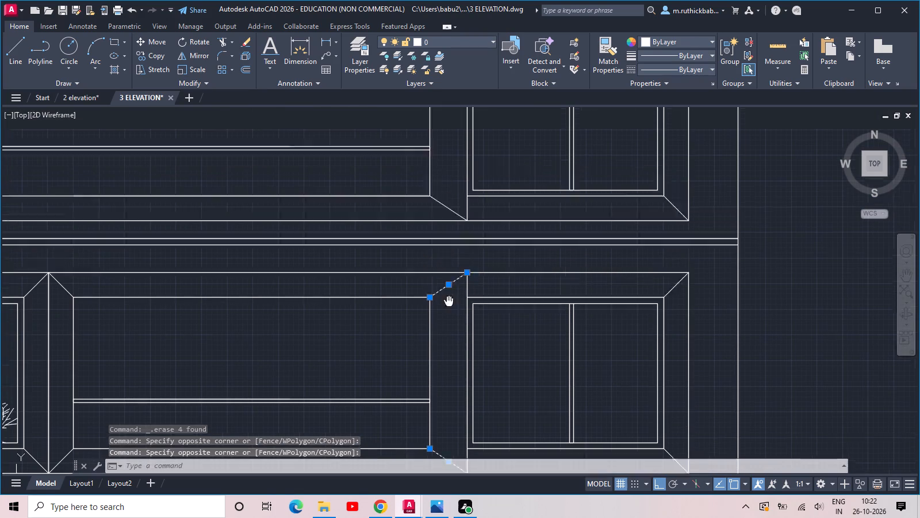
middle_drag(453, 317, 496, 437)
click(509, 349)
click(484, 367)
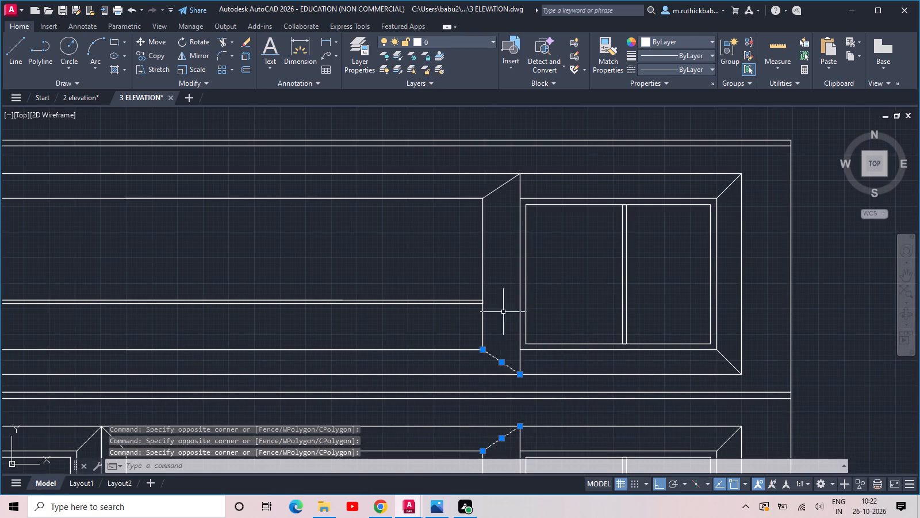
click(503, 211)
click(486, 184)
key(Delete)
Erase the spare single-floor copy standing to the right of the five-storey building.
scroll(486, 182, down, 4)
middle_drag(641, 323, 583, 304)
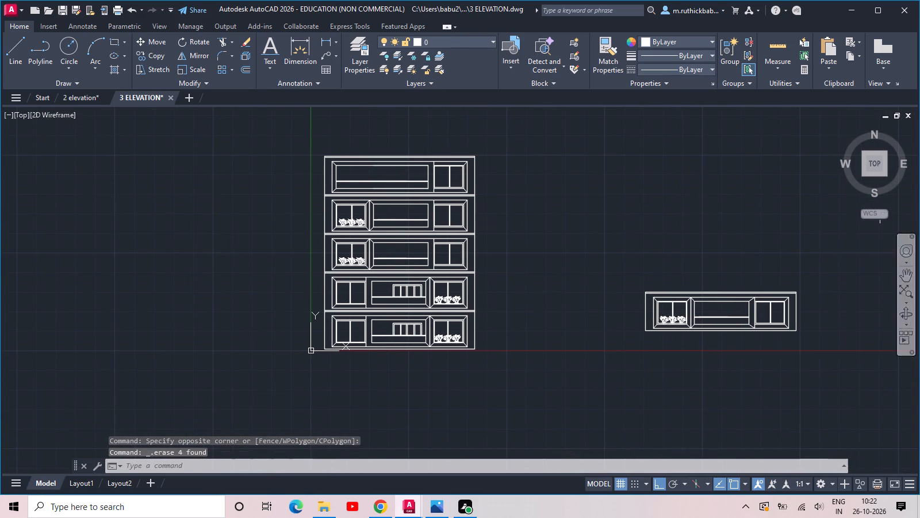
click(835, 252)
click(580, 399)
key(Delete)
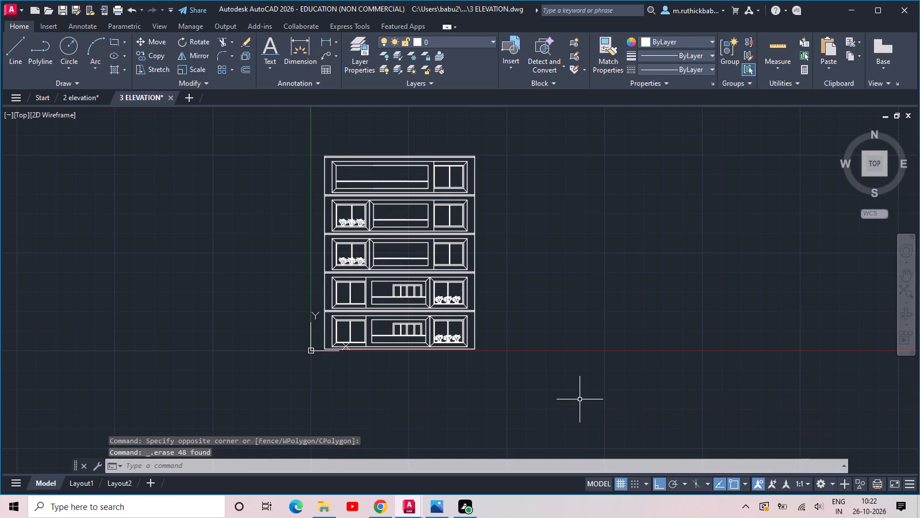
Save the 3 ELEVATION drawing.
key(ctrl+s)
key(ctrl+s)
key(ctrl+s)
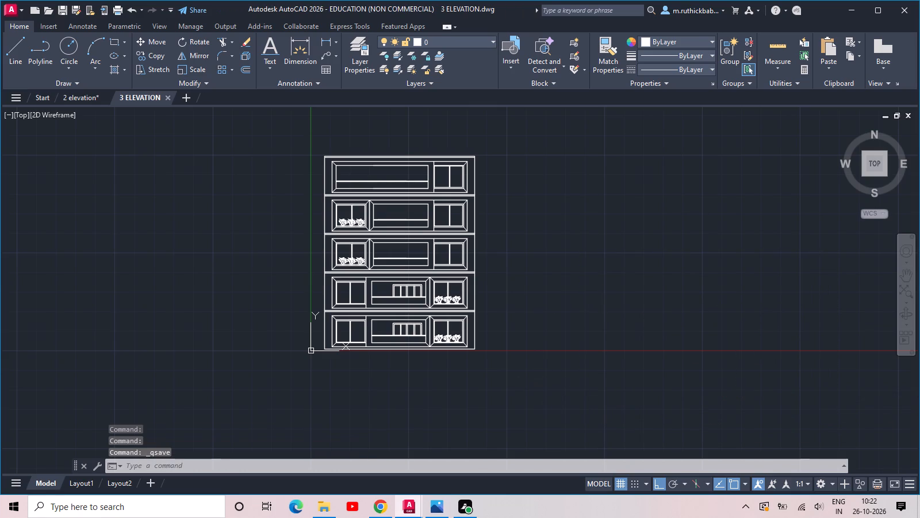
Move the coordinate system origin away from the building, further left of and below its lower-left corner.
click(308, 350)
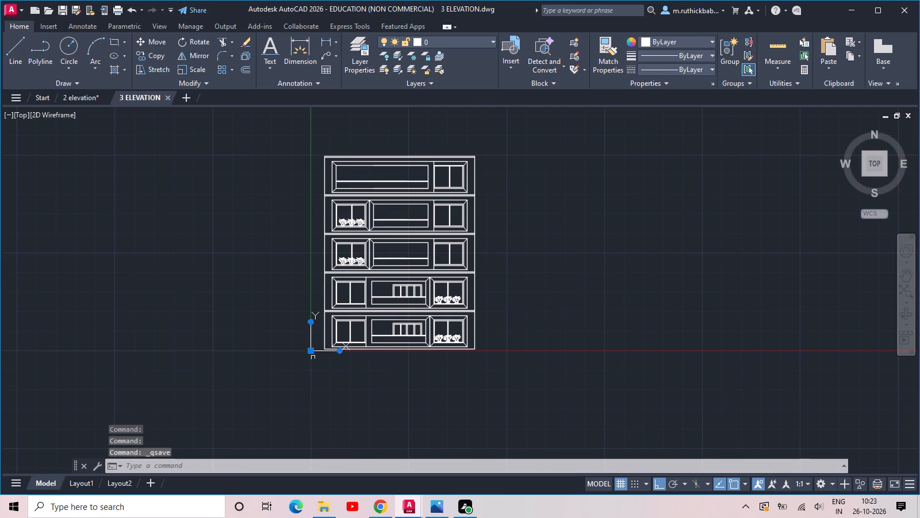
click(306, 351)
click(310, 352)
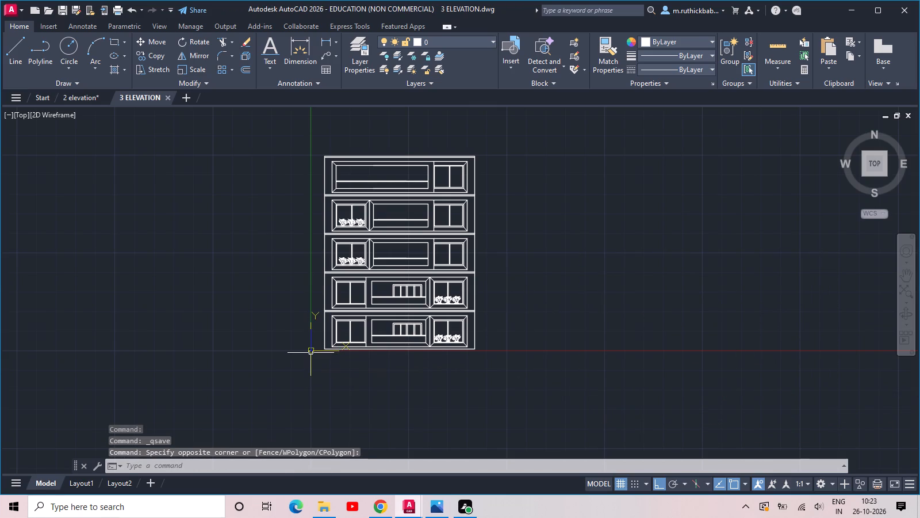
click(310, 353)
click(311, 348)
click(245, 410)
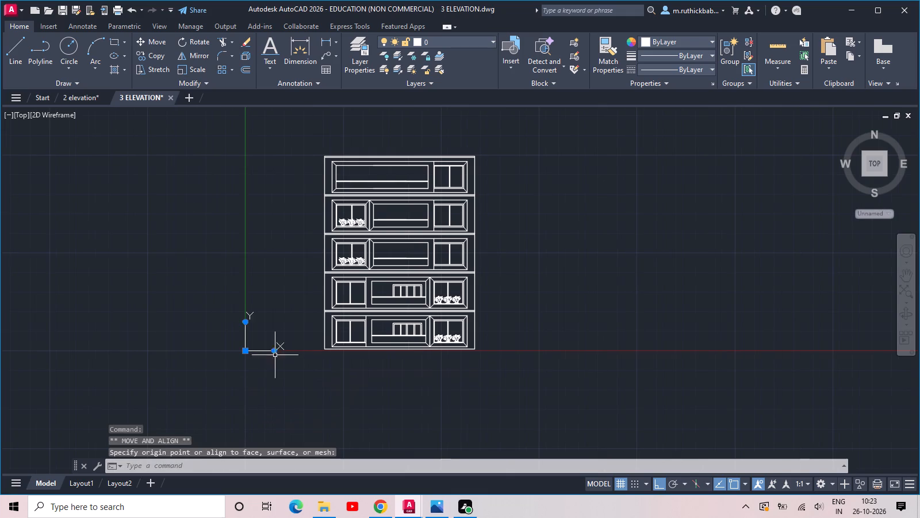
click(245, 349)
click(230, 378)
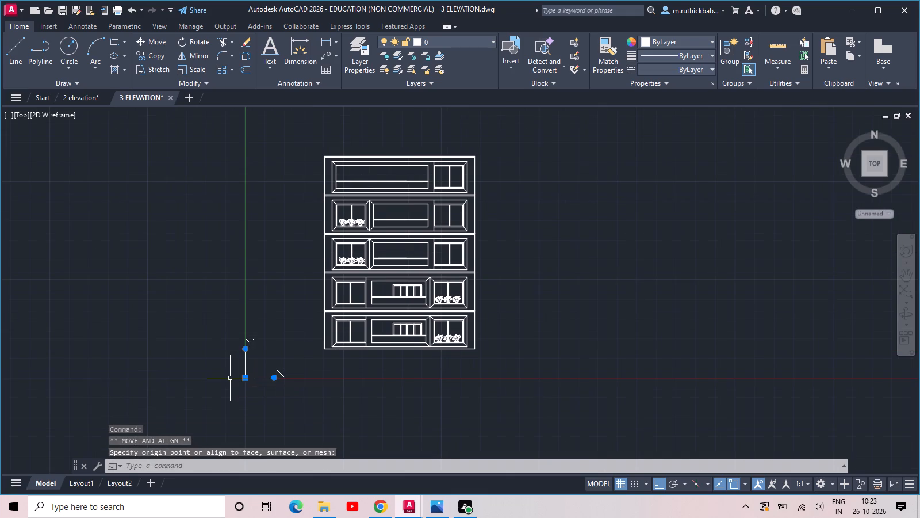
click(245, 378)
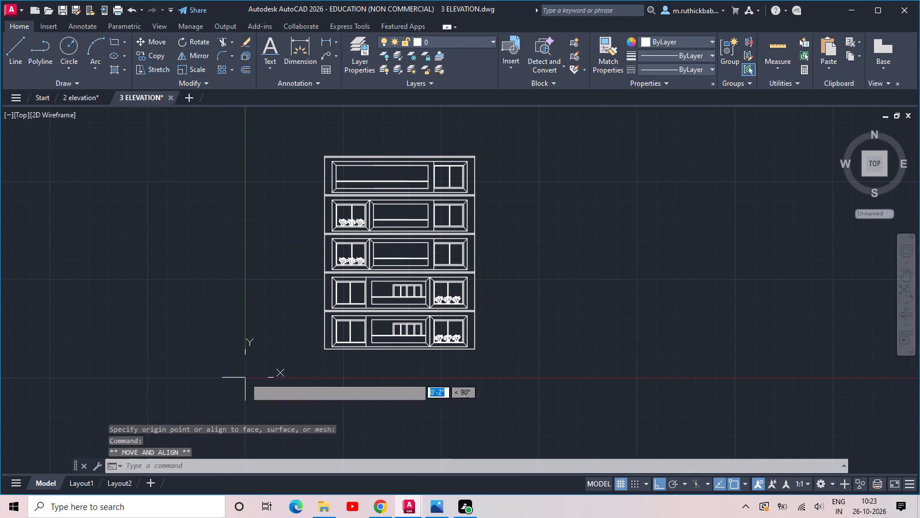
click(214, 412)
key(Escape)
Draw a rectangle about 3'-3" high inside the fifth floor's wide panel, from its top inner edge to just above the sill.
middle_drag(390, 383, 248, 433)
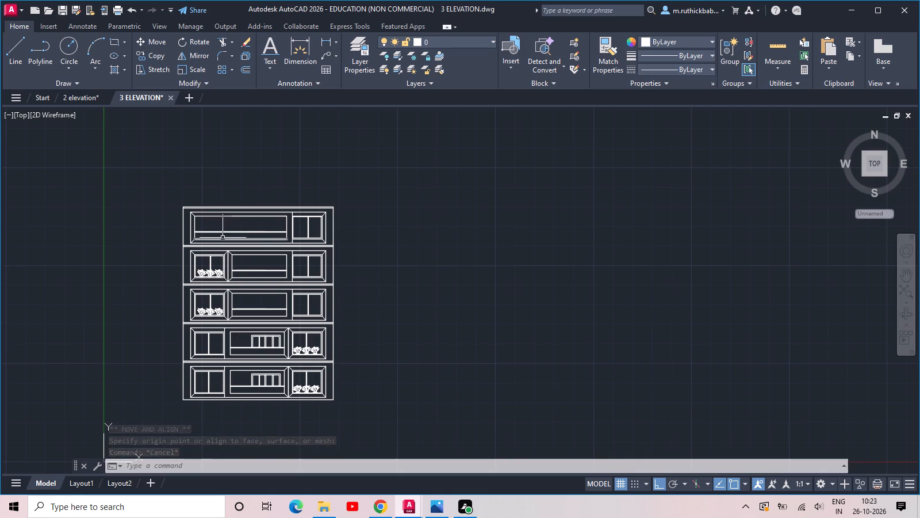
scroll(221, 234, up, 2)
middle_drag(220, 233, 424, 320)
scroll(396, 296, up, 2)
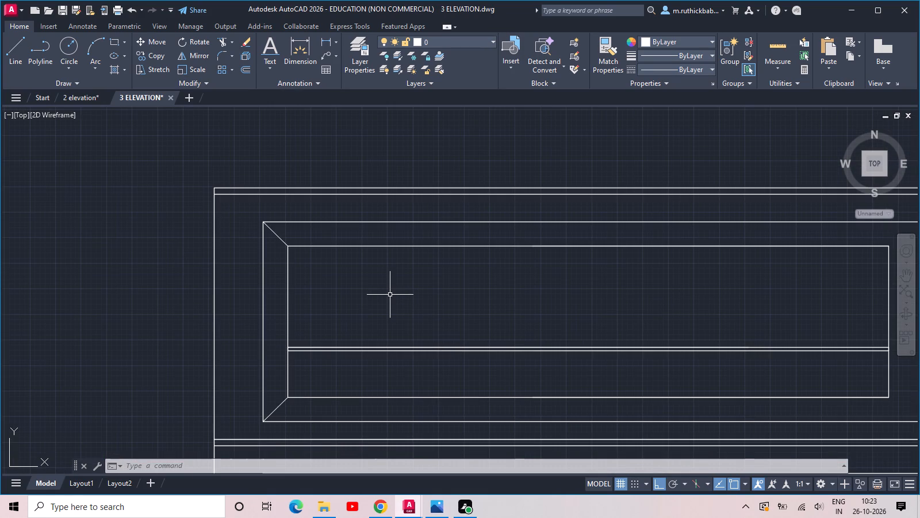
text(REC)
key(space)
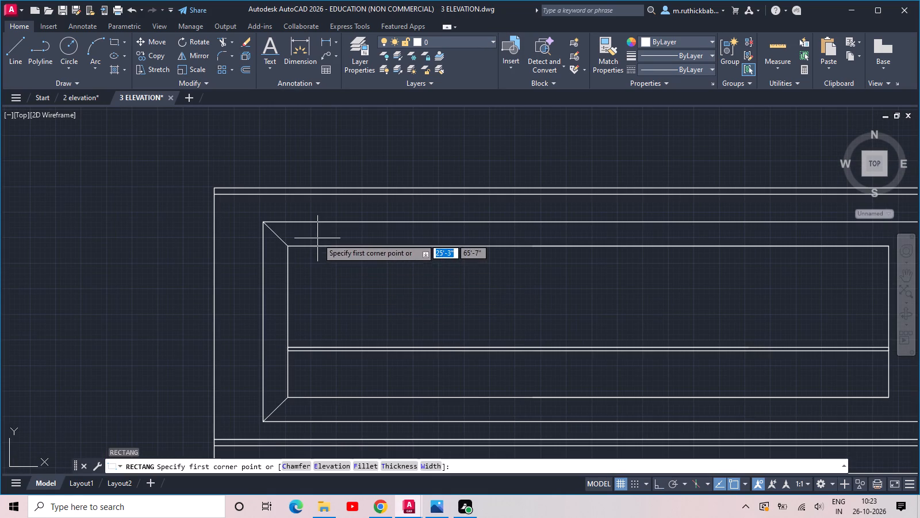
click(328, 248)
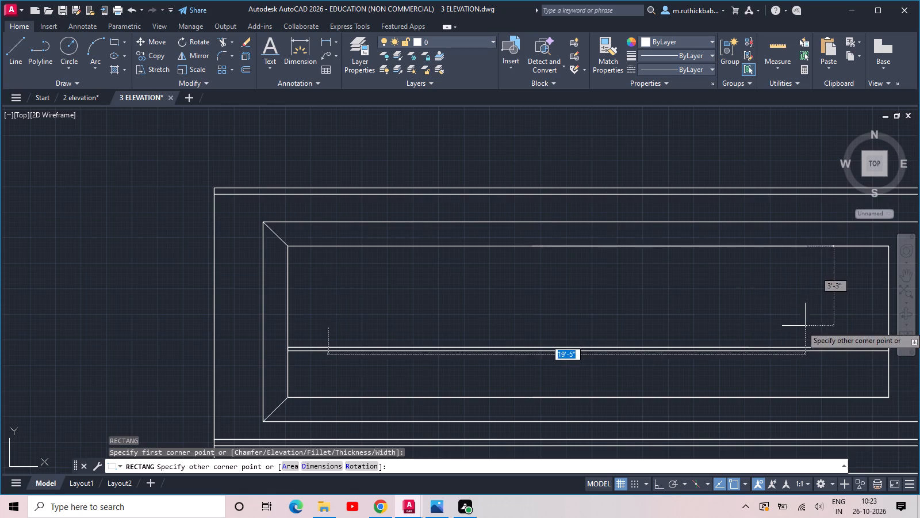
click(835, 327)
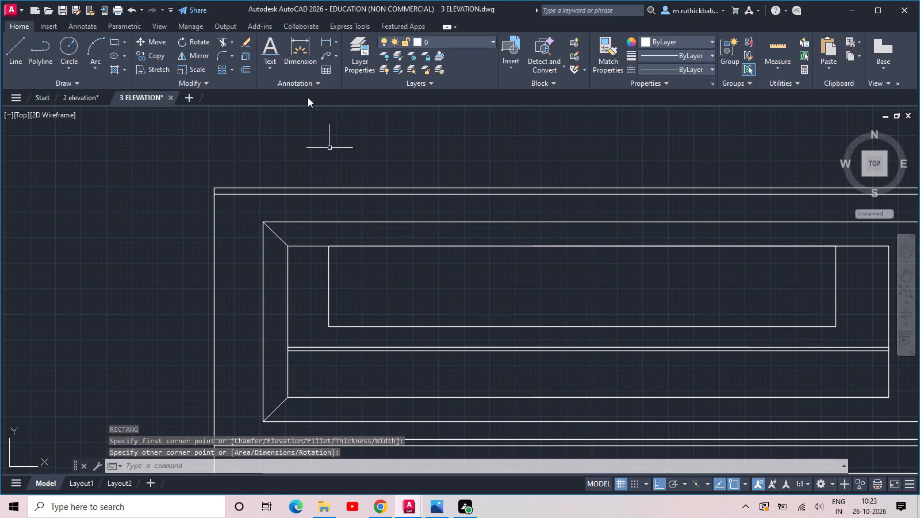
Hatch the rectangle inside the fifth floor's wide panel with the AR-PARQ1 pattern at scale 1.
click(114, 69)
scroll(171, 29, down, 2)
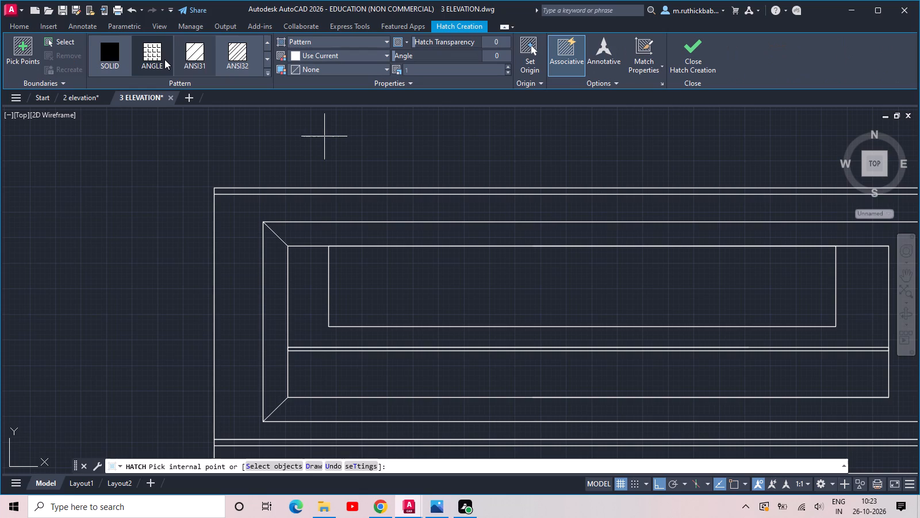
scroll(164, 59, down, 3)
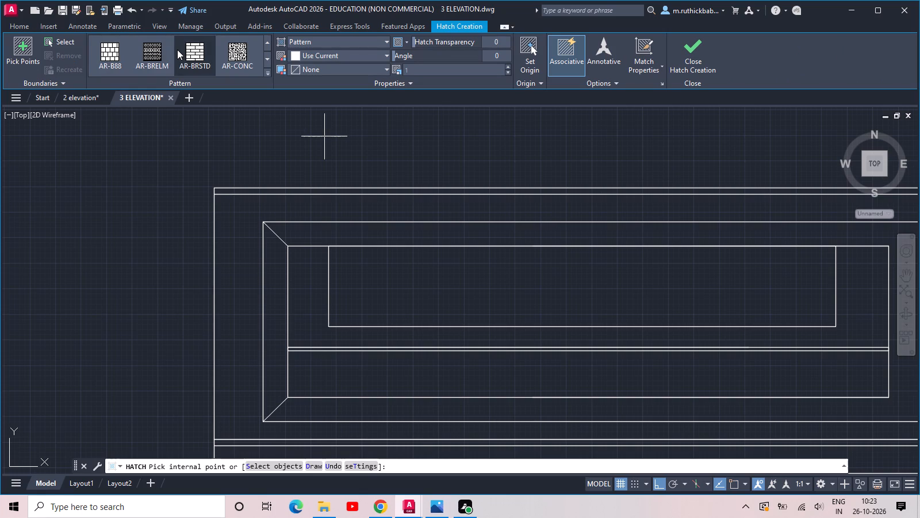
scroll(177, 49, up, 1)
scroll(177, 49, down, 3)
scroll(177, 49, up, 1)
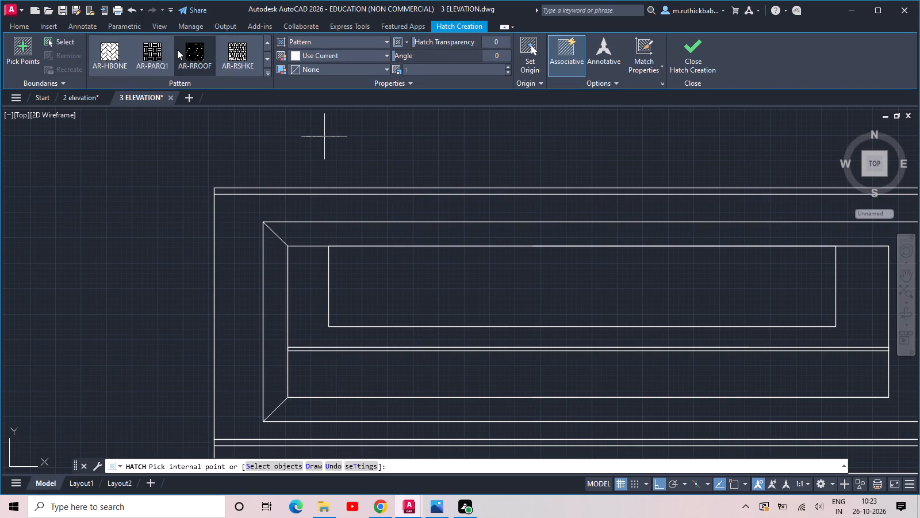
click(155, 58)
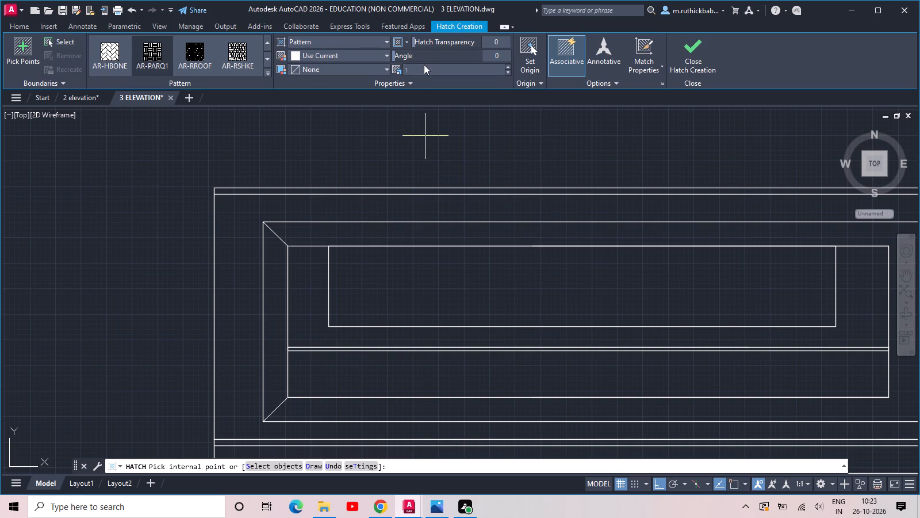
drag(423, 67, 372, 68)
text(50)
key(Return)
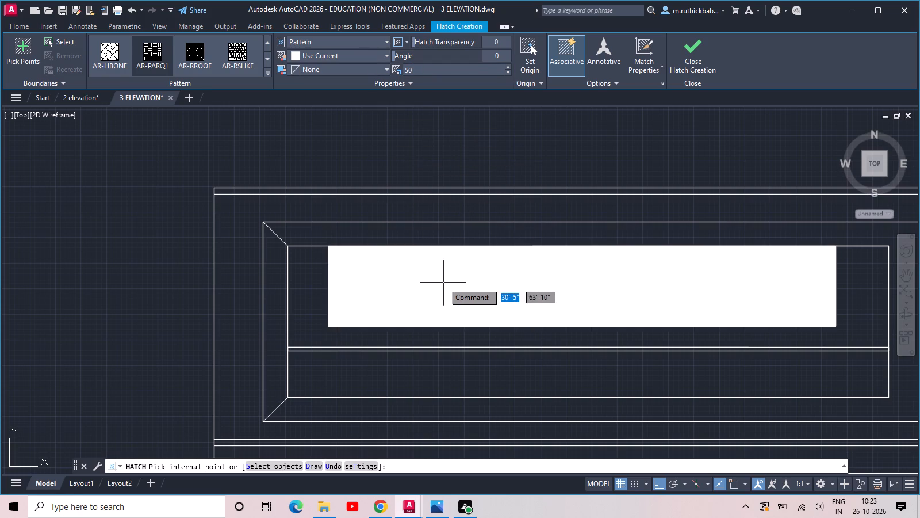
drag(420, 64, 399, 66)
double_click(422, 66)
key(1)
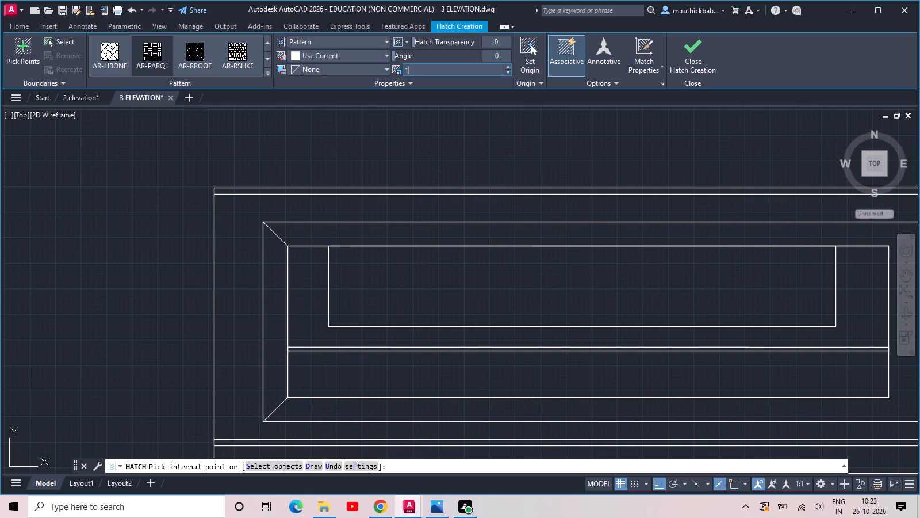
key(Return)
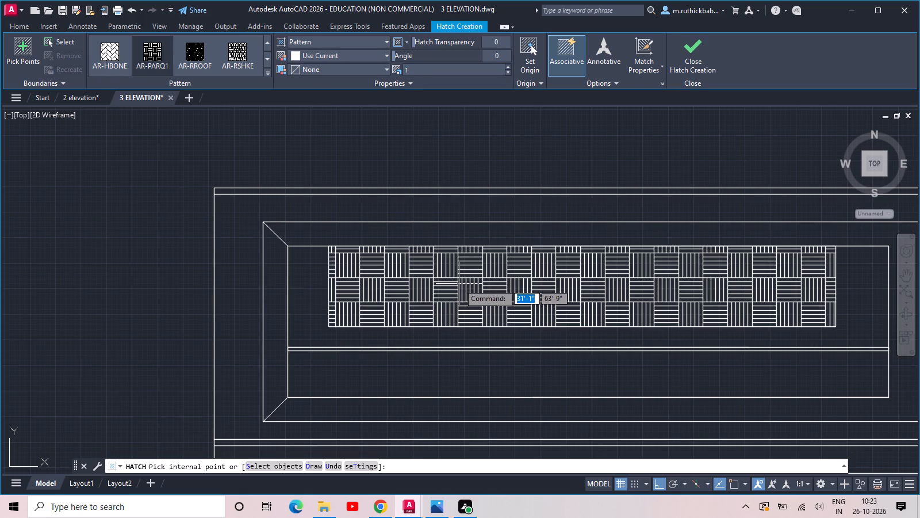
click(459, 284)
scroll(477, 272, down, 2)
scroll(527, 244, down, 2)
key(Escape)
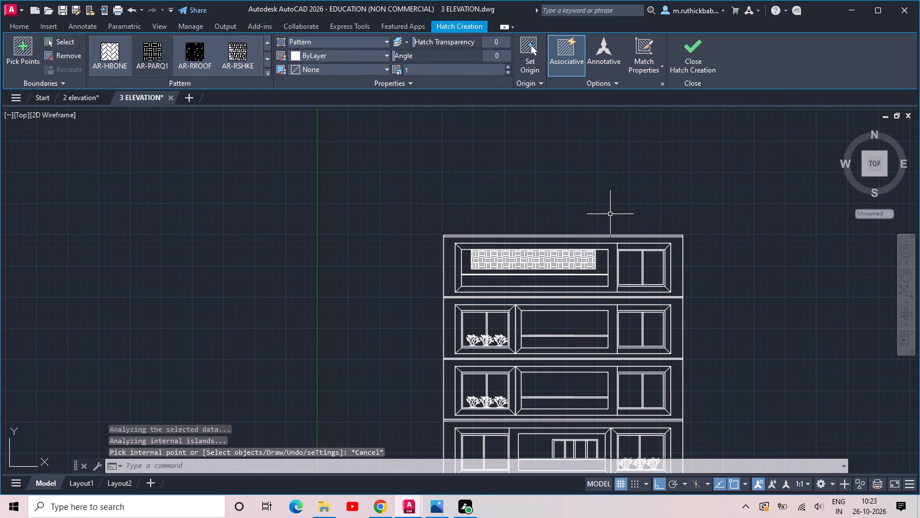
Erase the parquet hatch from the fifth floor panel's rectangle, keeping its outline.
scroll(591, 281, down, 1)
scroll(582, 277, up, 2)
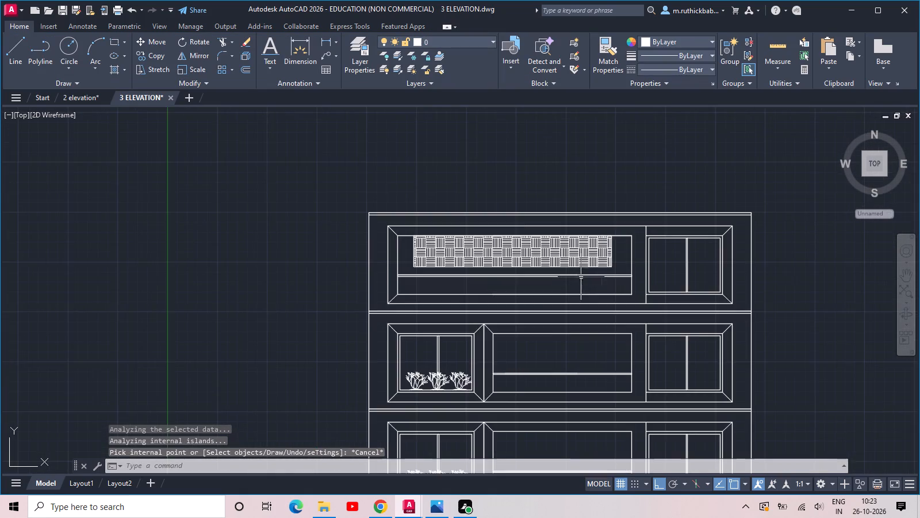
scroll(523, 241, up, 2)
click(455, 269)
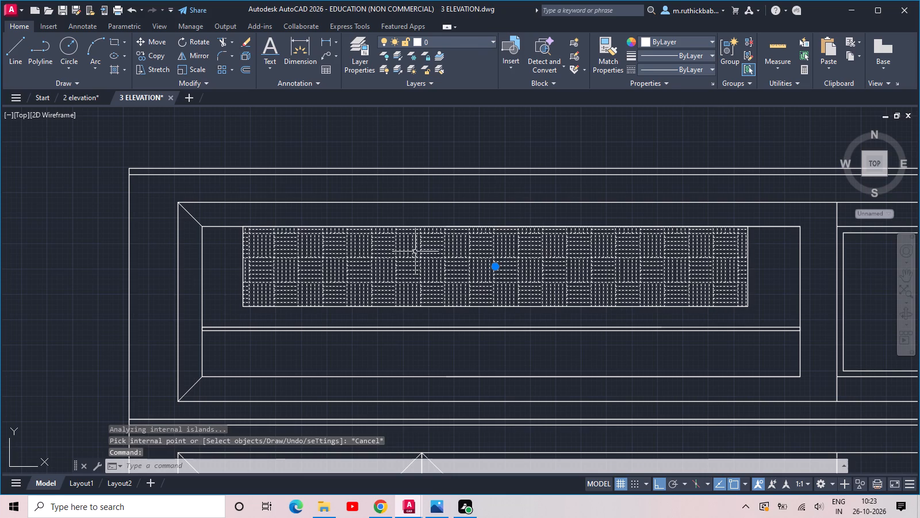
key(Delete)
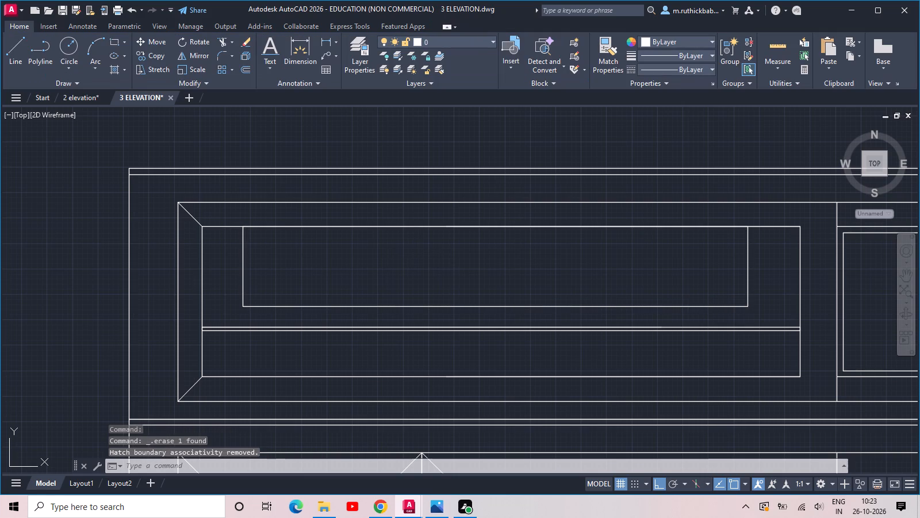
Draw two stacked rectangles about 3'-11" wide at the left end of the panel's rectangle, filling its height, the upper one about 1'-10" high.
scroll(333, 242, up, 1)
text(RE)
key(Escape)
text(REC)
key(space)
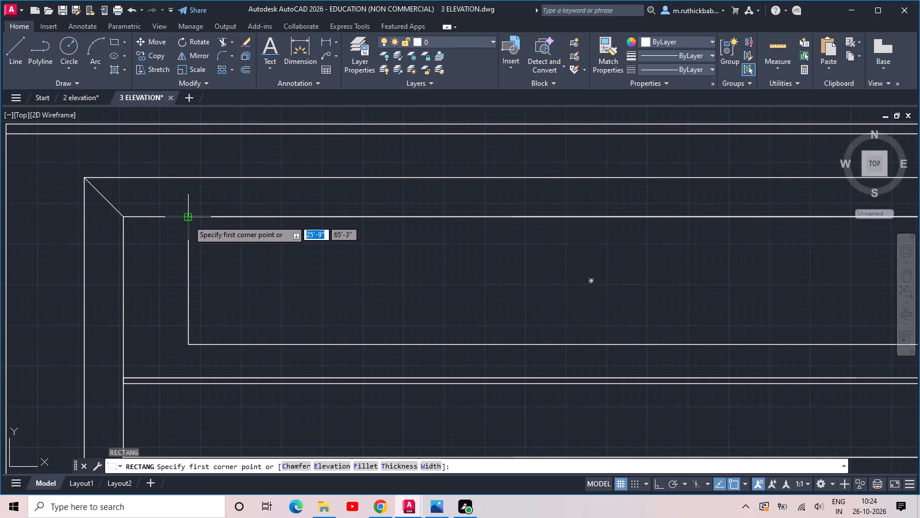
click(187, 219)
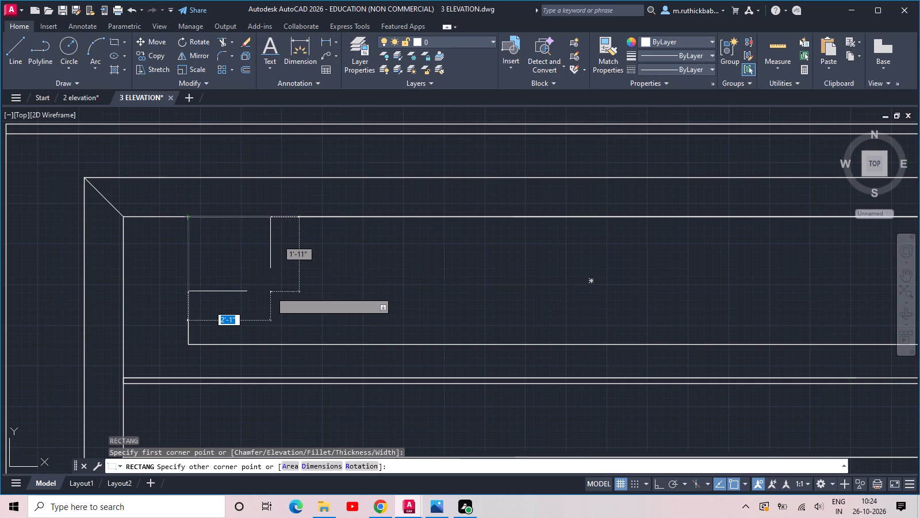
click(342, 287)
key(space)
click(344, 288)
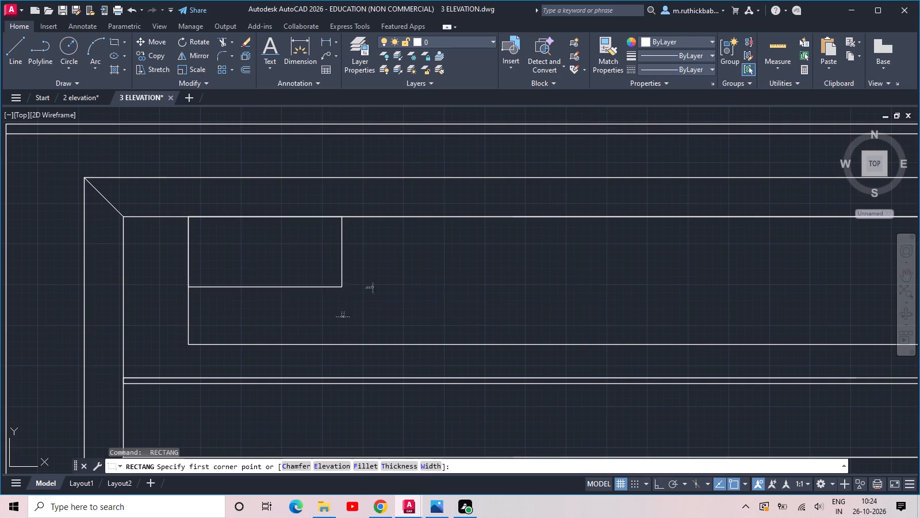
click(190, 343)
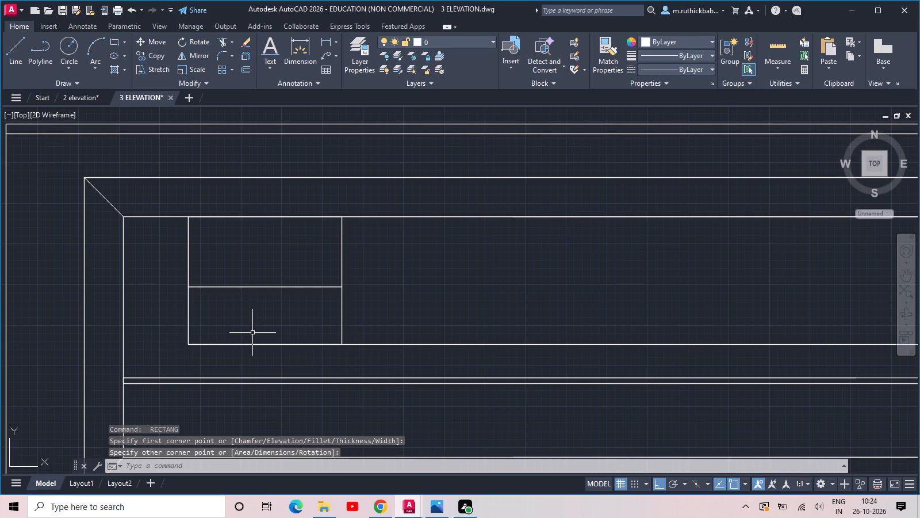
key(space)
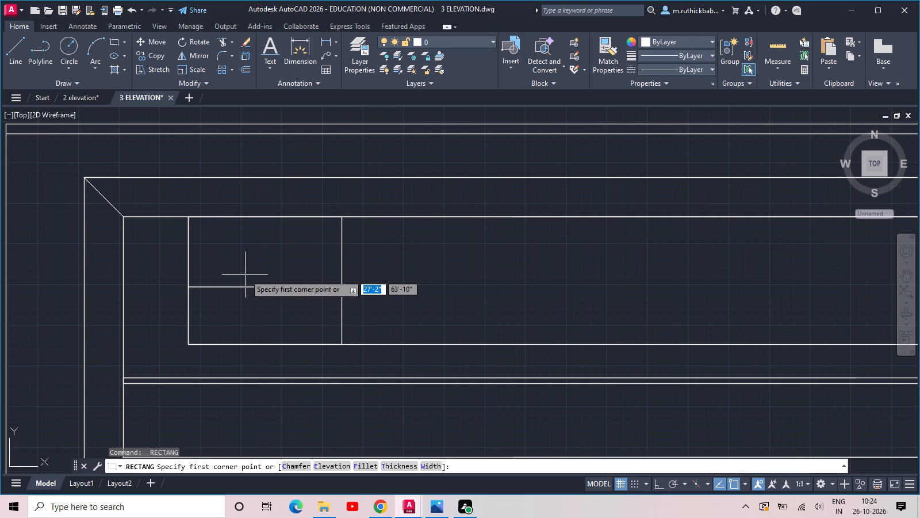
key(Escape)
Draw a vertical line just inside the upper small rectangle's left edge and a full-width horizontal line just below the lower one's top edge.
text(L)
key(space)
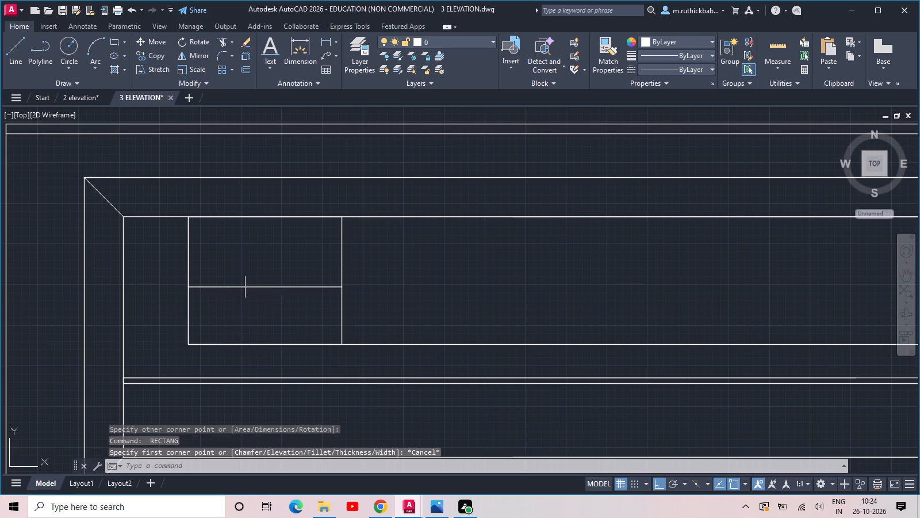
click(197, 219)
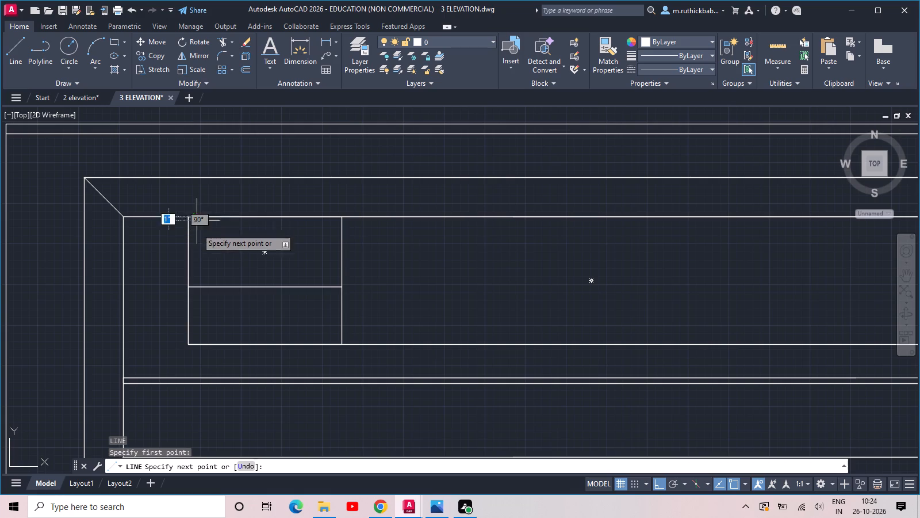
click(196, 288)
key(space)
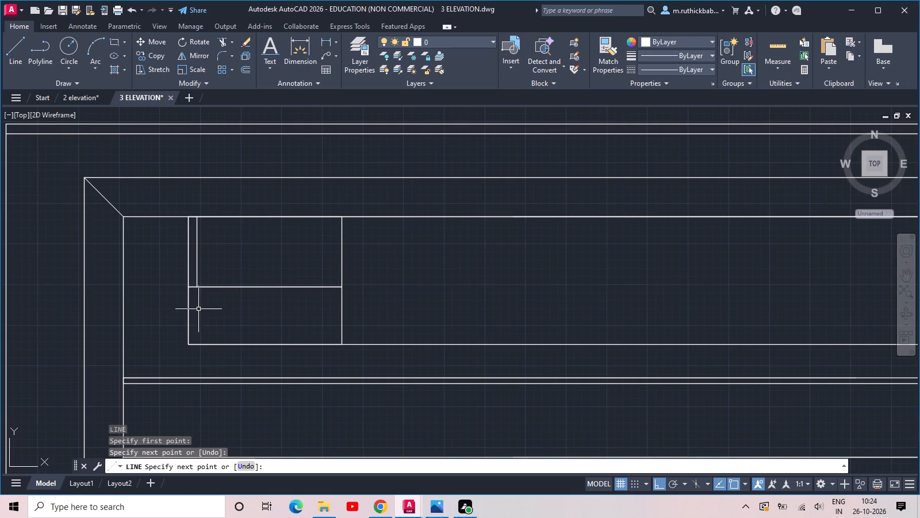
key(space)
click(189, 295)
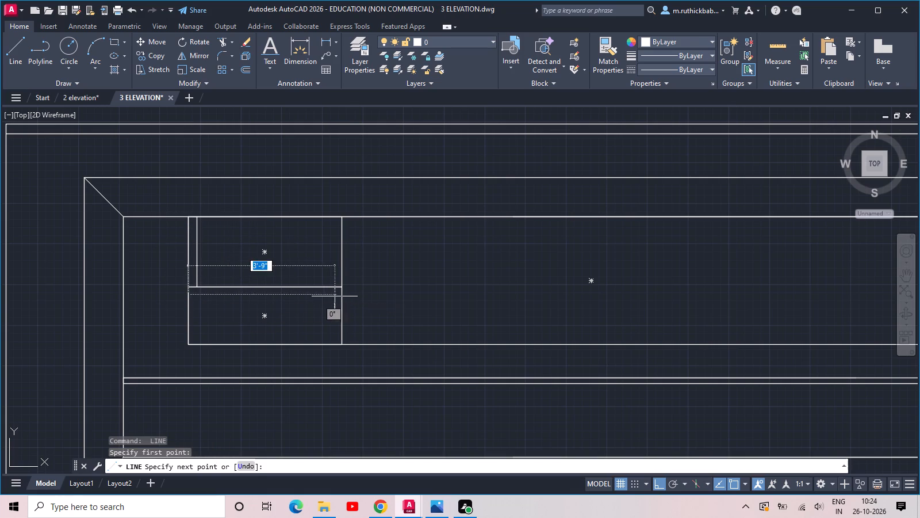
click(342, 295)
key(space)
Copy the horizontal line as an array of 6 items fitted down to the lower small rectangle's bottom edge.
click(324, 308)
click(317, 294)
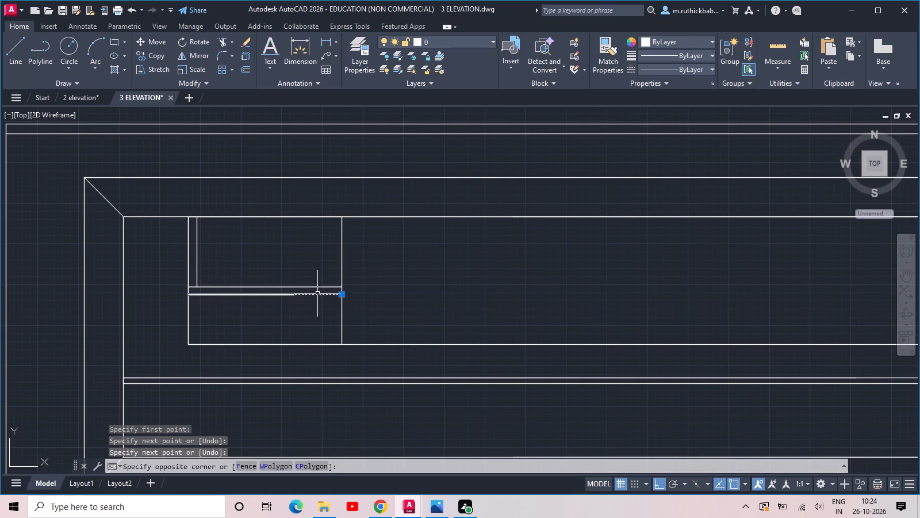
text(CO)
key(space)
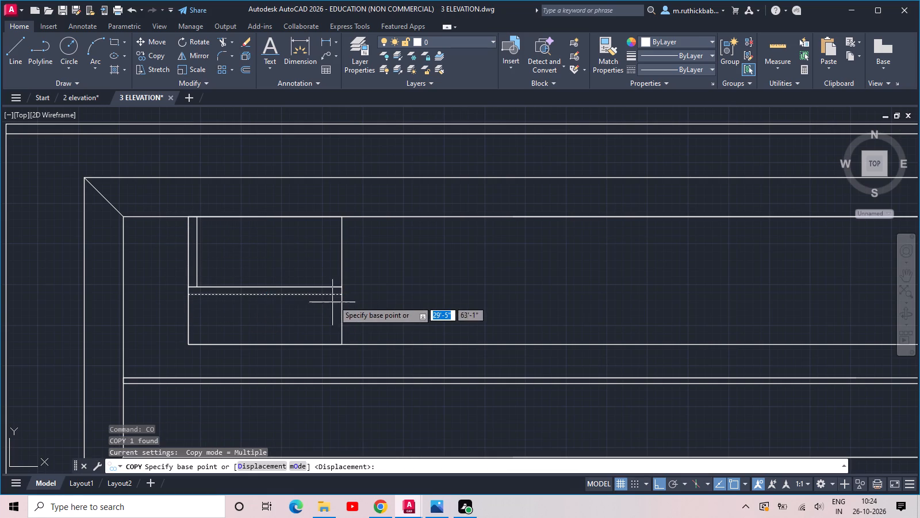
click(339, 295)
text(ZR)
key(BackSpace)
key(BackSpace)
text(ARR)
key(space)
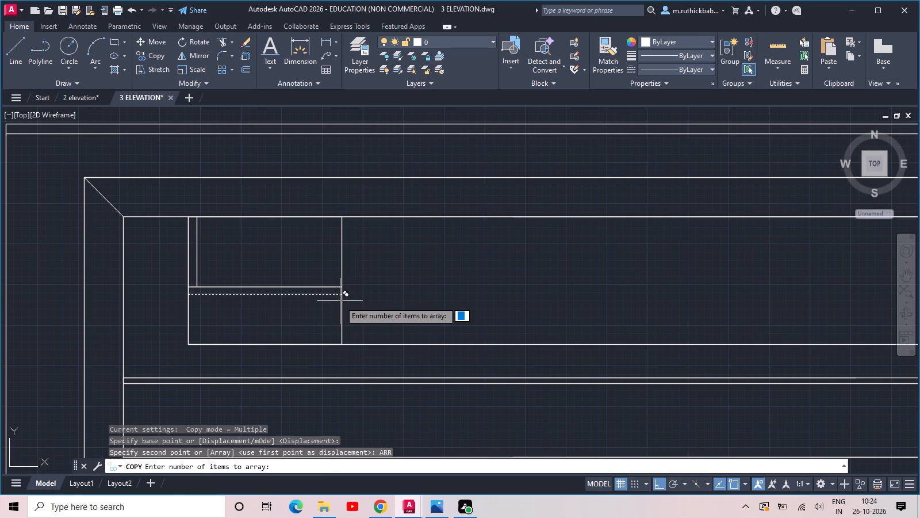
key(6)
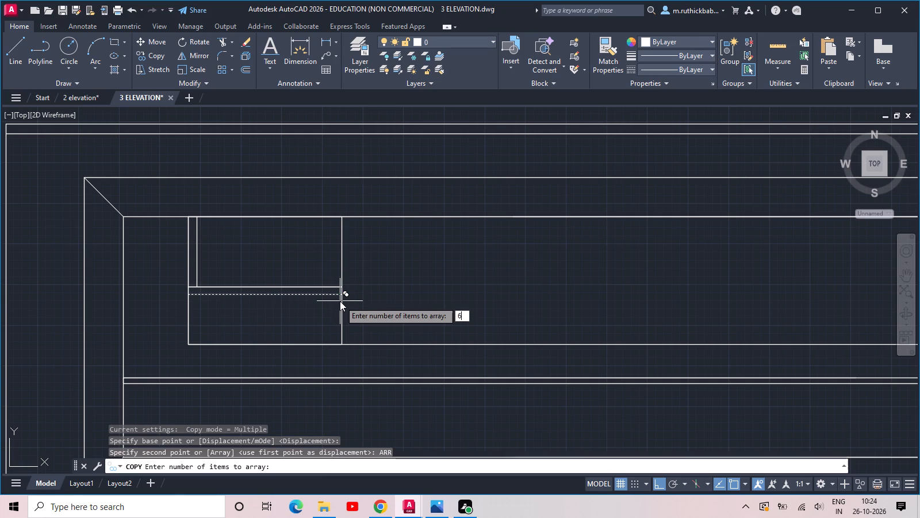
key(Return)
text(F)
key(space)
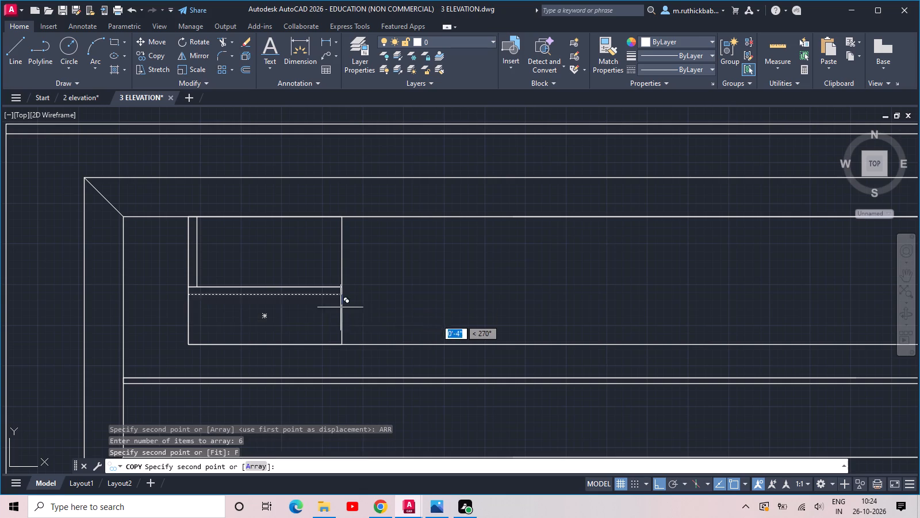
click(339, 346)
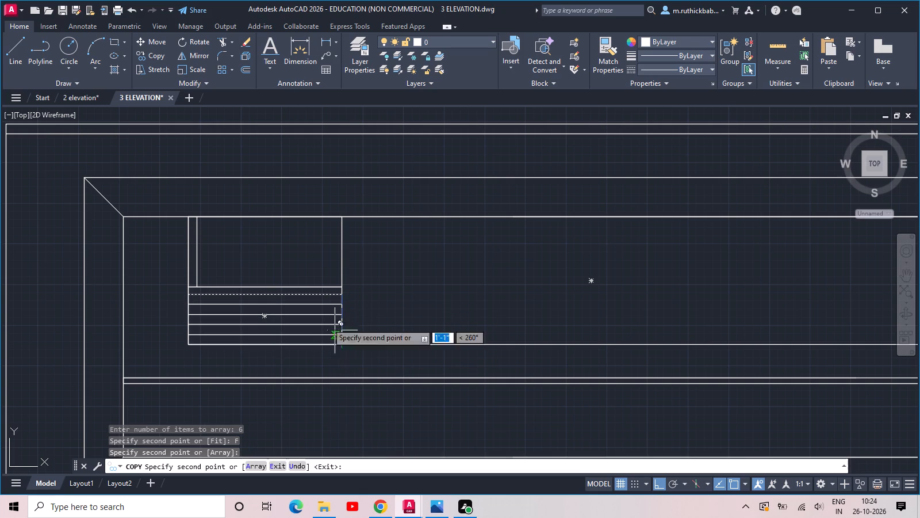
key(Escape)
Copy the vertical line as an array of 8 items fitted across the upper small rectangle, ending just short of its right edge.
click(230, 254)
click(192, 233)
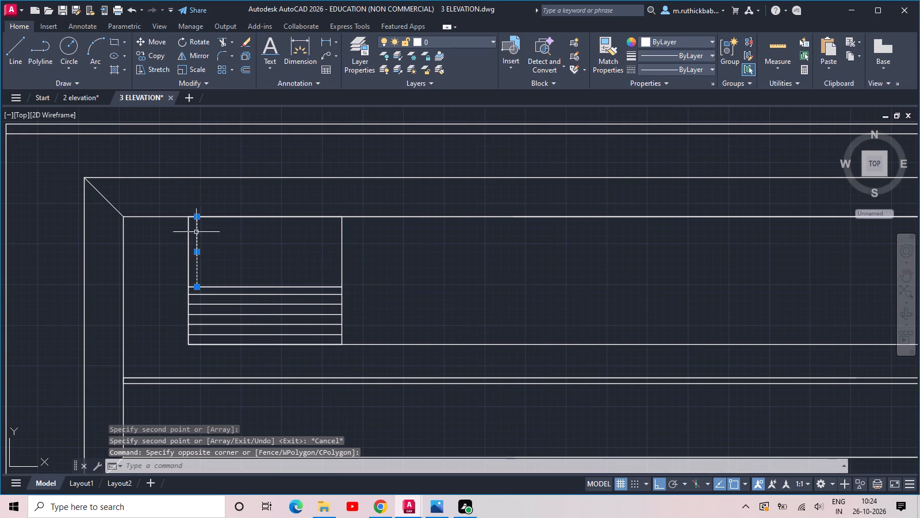
key(c)
key(o)
key(space)
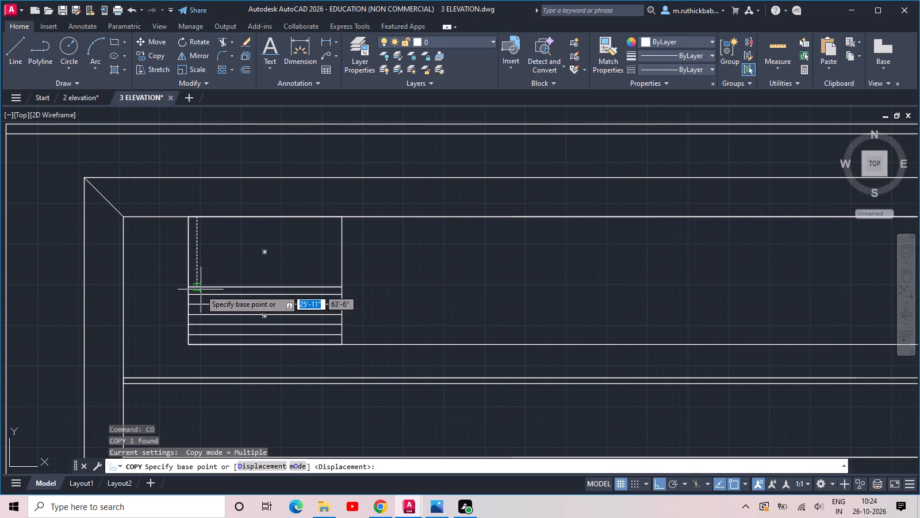
click(197, 288)
text(ARR 8)
key(space)
text(F)
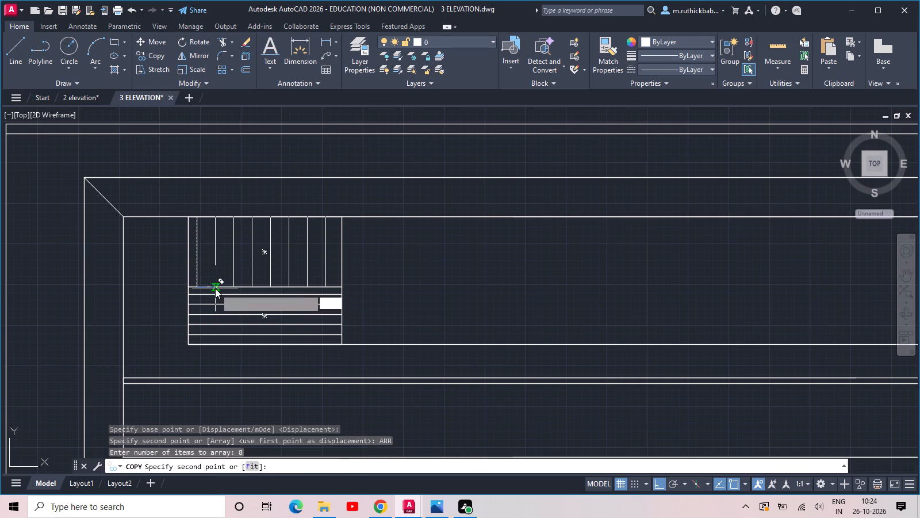
key(space)
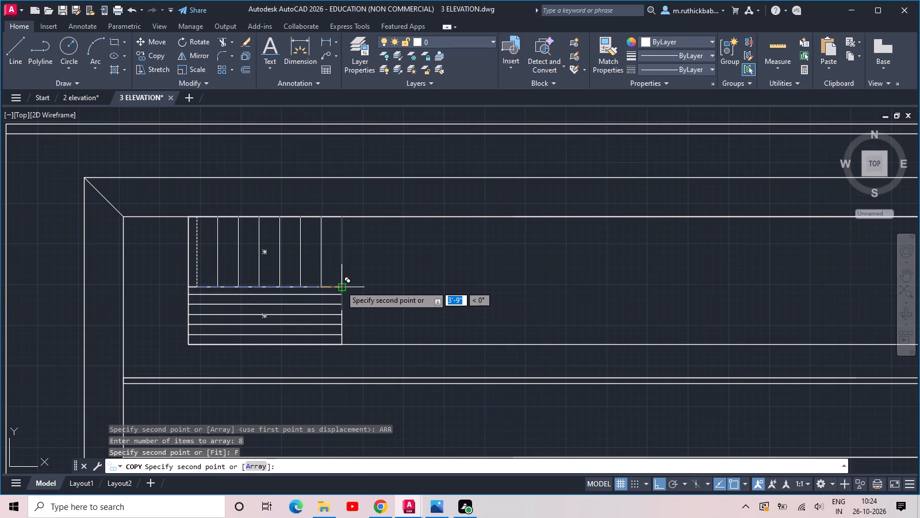
click(325, 284)
key(Escape)
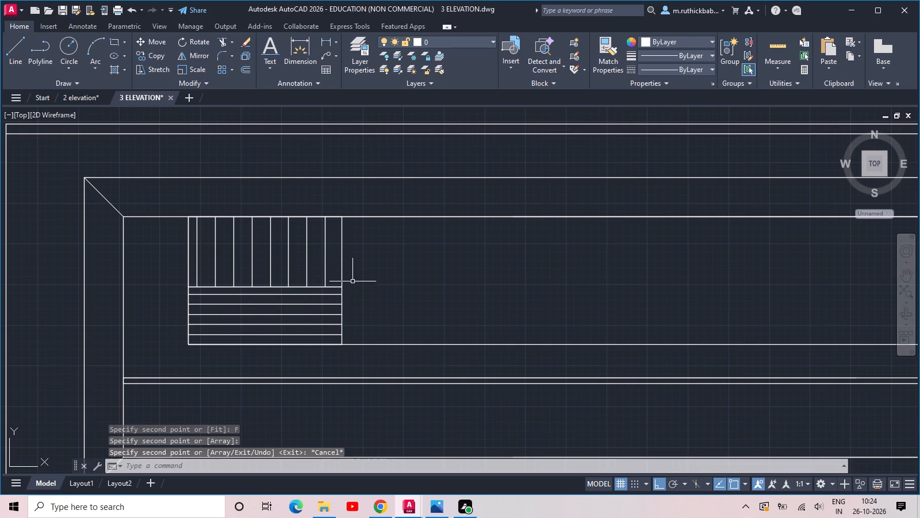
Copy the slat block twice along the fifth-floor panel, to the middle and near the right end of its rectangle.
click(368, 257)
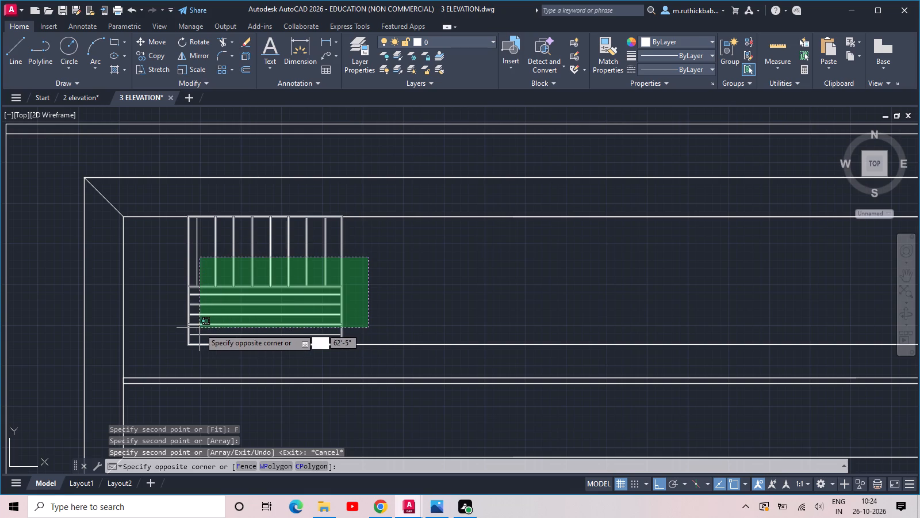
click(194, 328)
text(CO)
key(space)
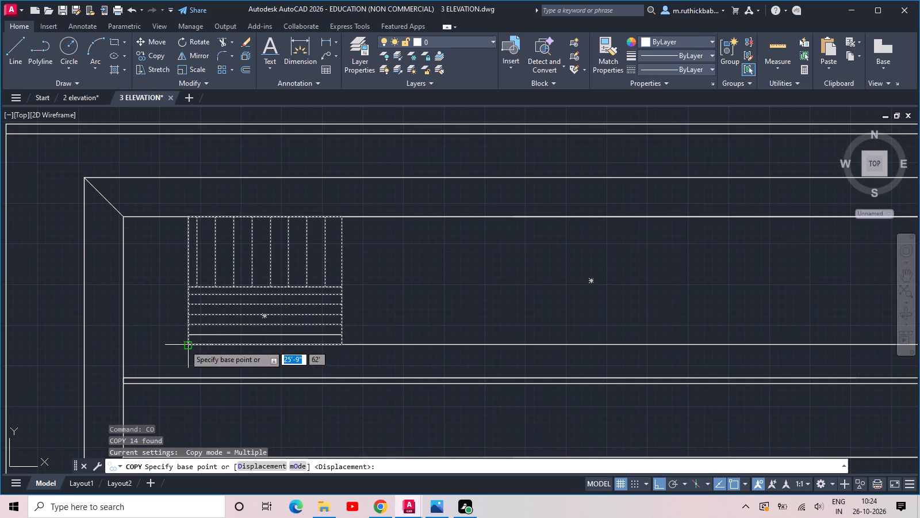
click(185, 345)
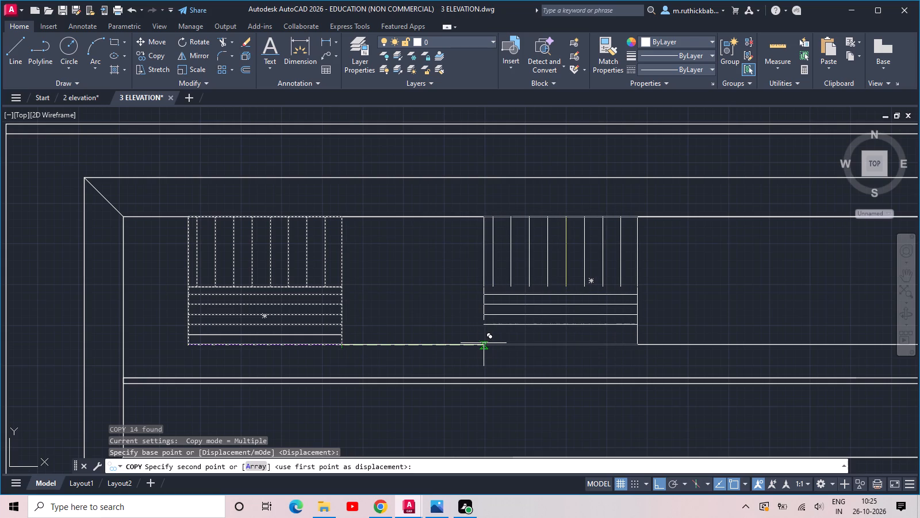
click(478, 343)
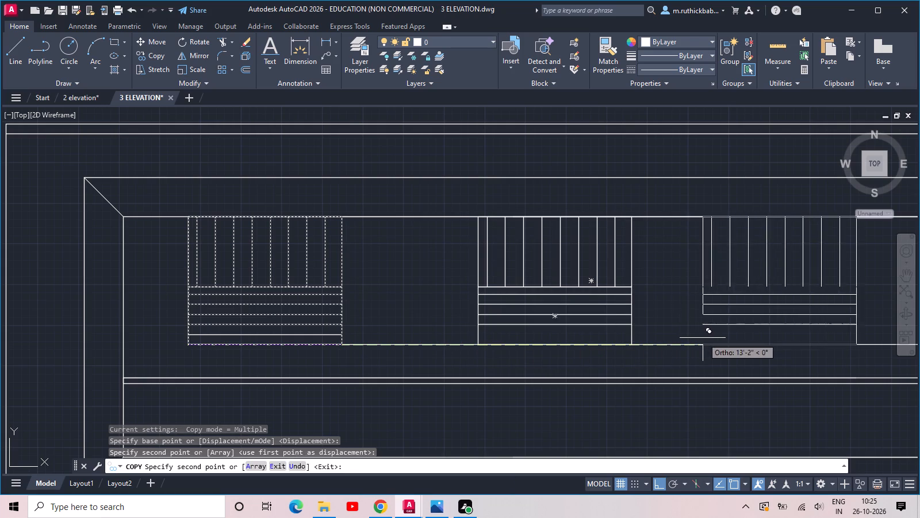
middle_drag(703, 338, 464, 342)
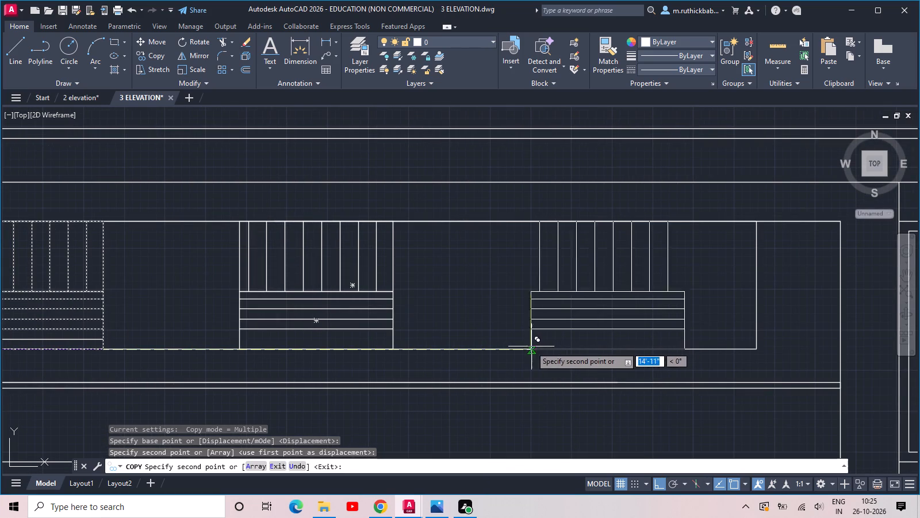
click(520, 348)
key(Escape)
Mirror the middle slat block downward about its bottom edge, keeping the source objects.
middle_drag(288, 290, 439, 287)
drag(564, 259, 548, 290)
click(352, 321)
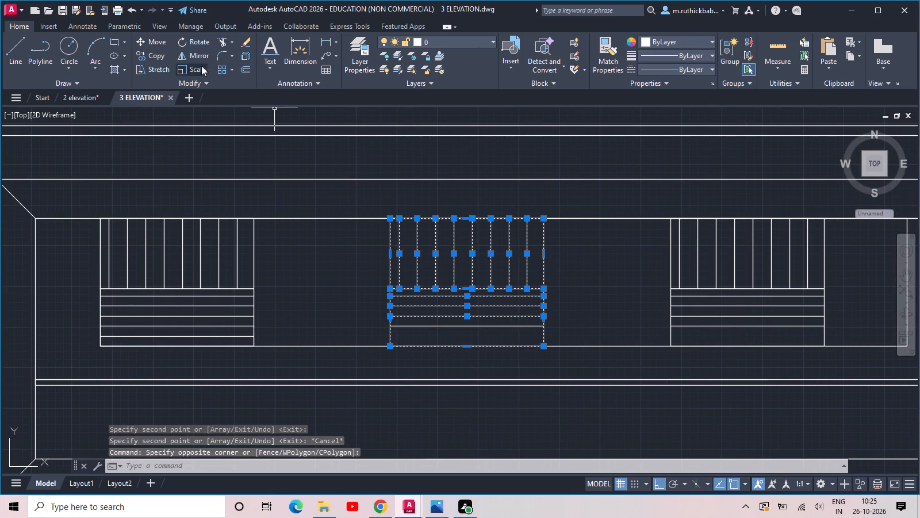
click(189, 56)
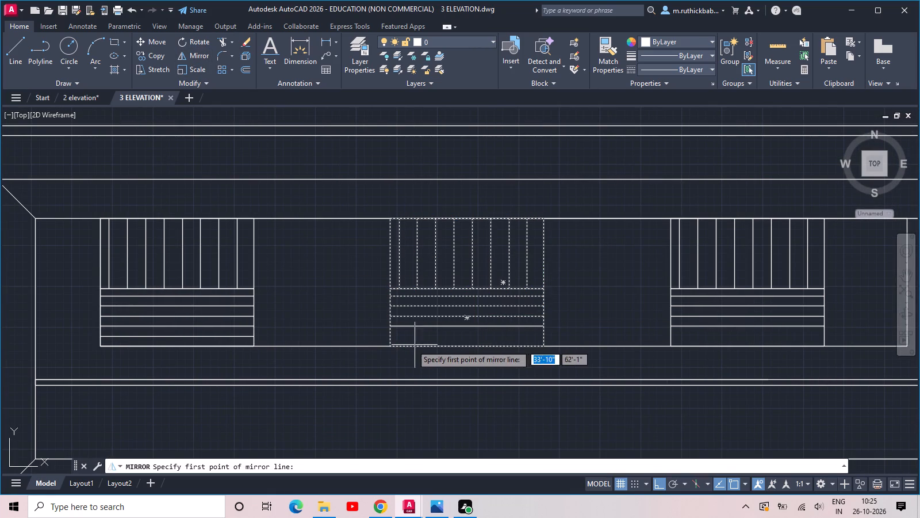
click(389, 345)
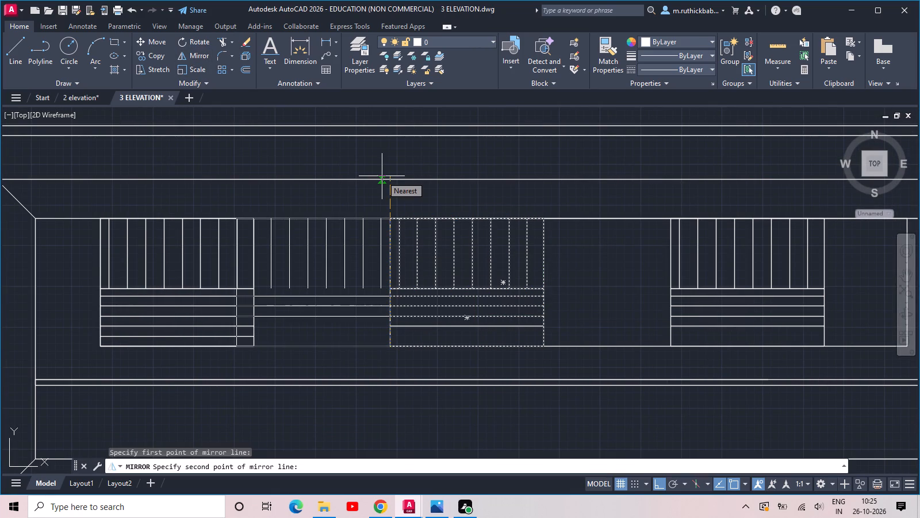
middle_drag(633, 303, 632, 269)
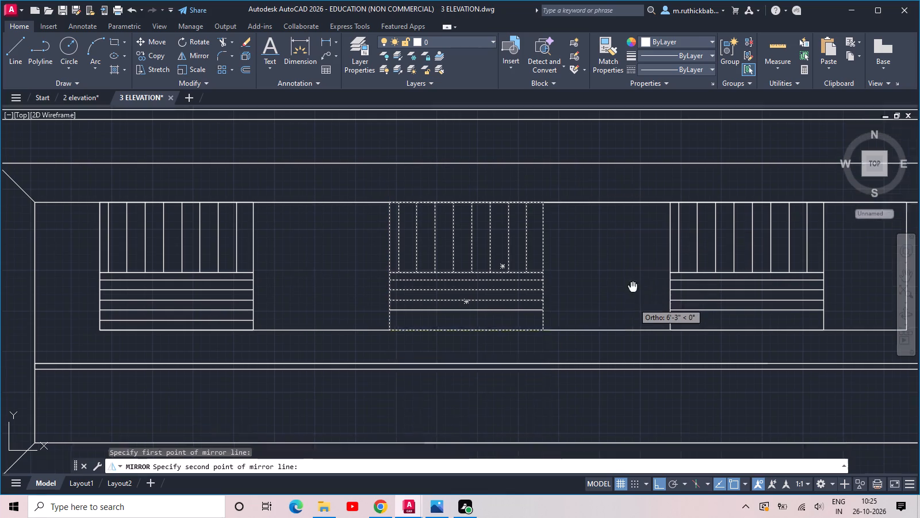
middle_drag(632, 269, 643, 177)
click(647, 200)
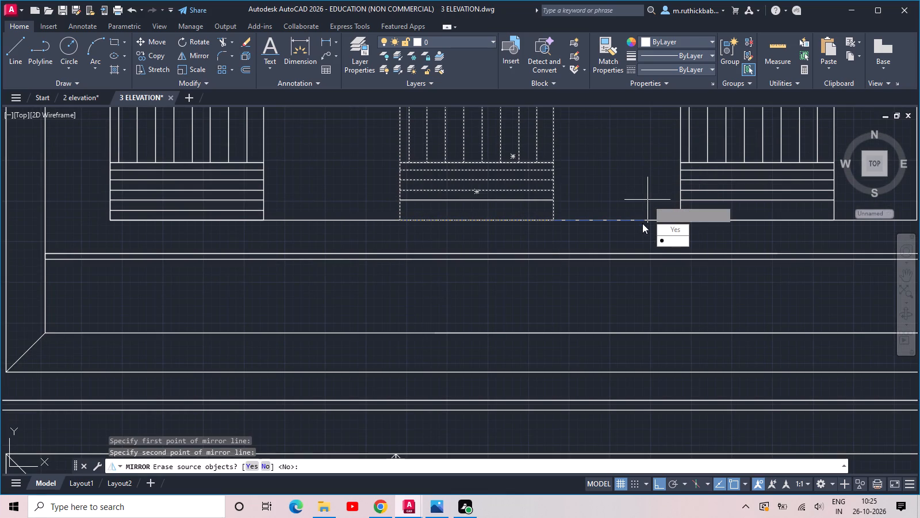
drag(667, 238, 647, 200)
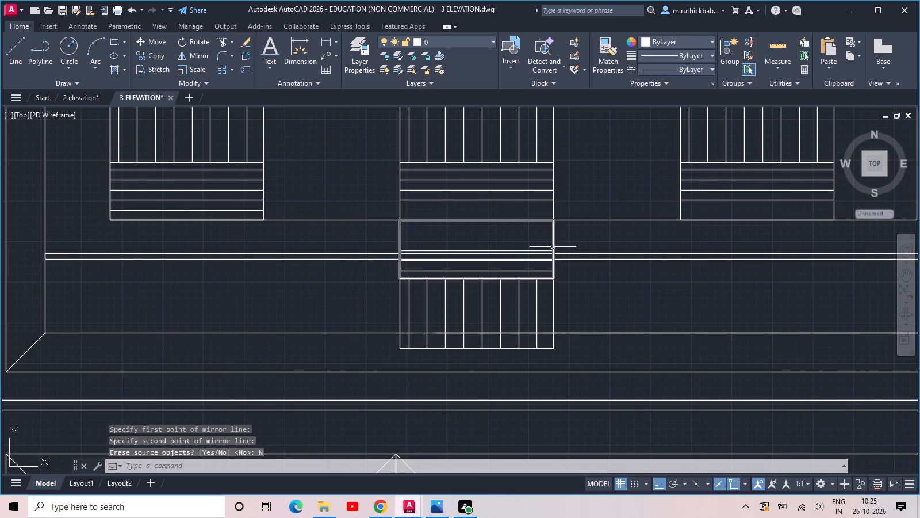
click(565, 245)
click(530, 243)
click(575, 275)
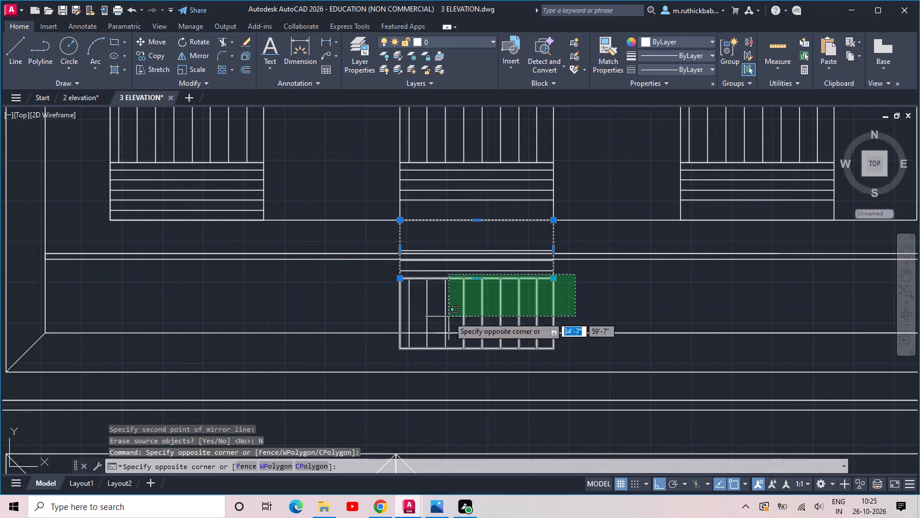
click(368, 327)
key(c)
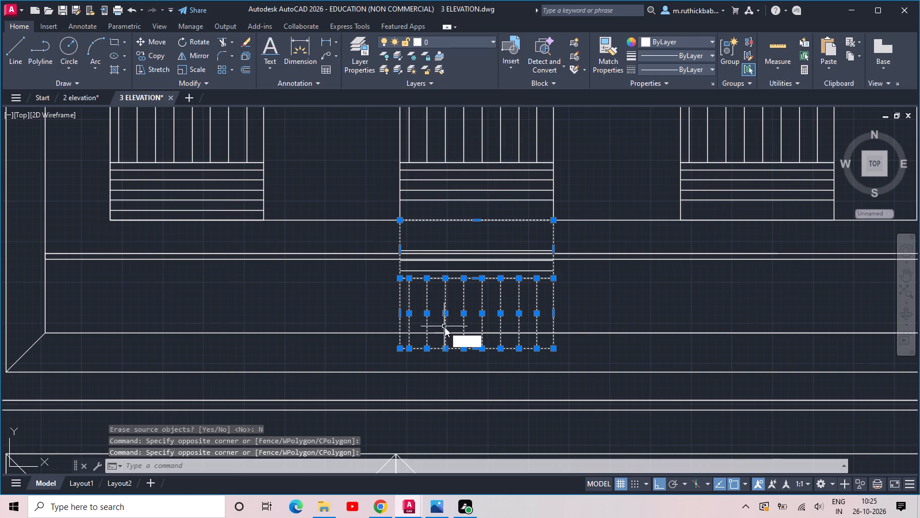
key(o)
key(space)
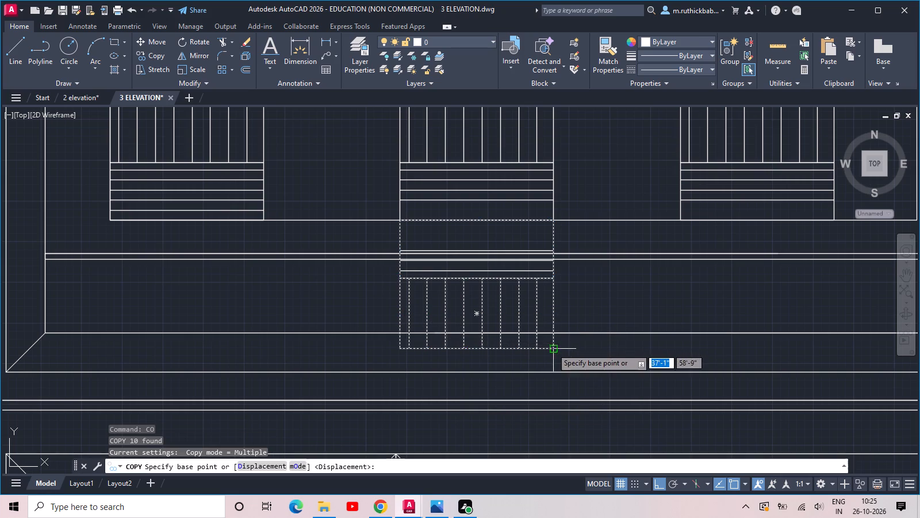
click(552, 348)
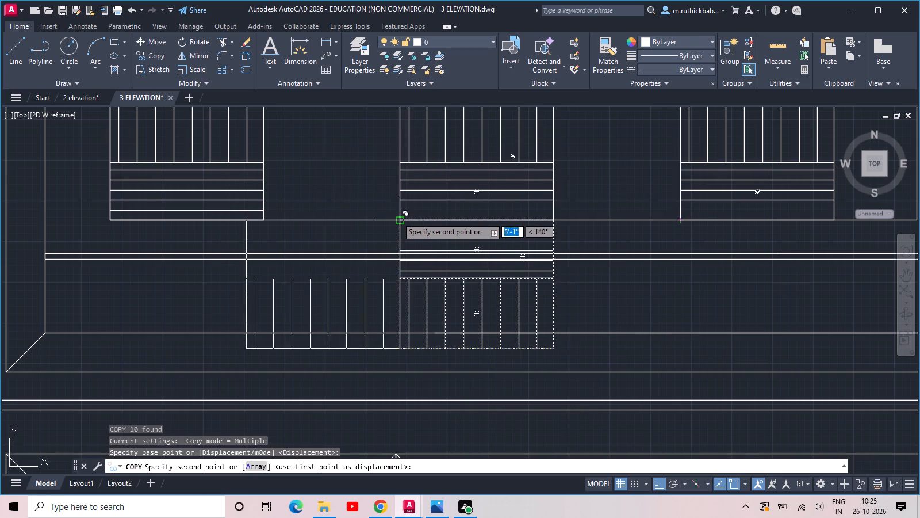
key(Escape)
Undo the mirror, the slat copies and the whole slat pattern, back to the panel's empty long rectangle.
scroll(400, 217, down, 1)
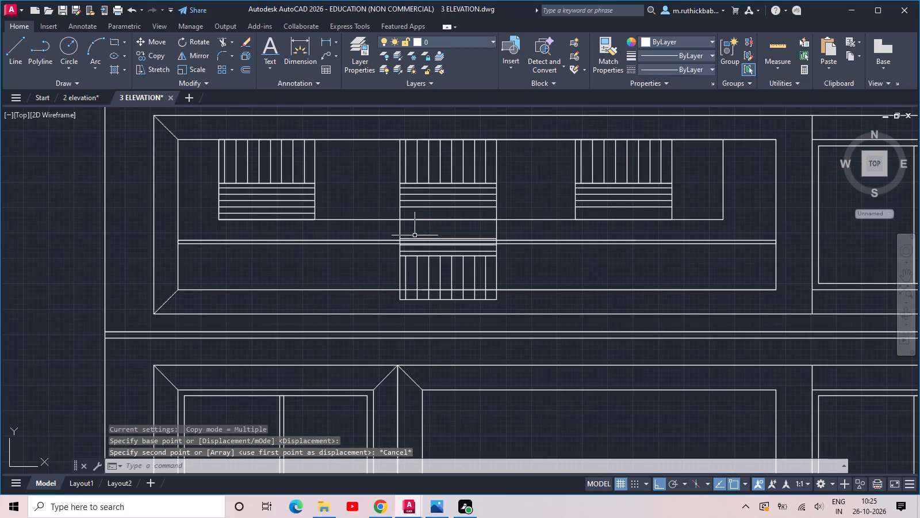
key(ctrl+z)
key(ctrl+z)
key(ctrl+z)
key(ctrl+z)
key(ctrl+z)
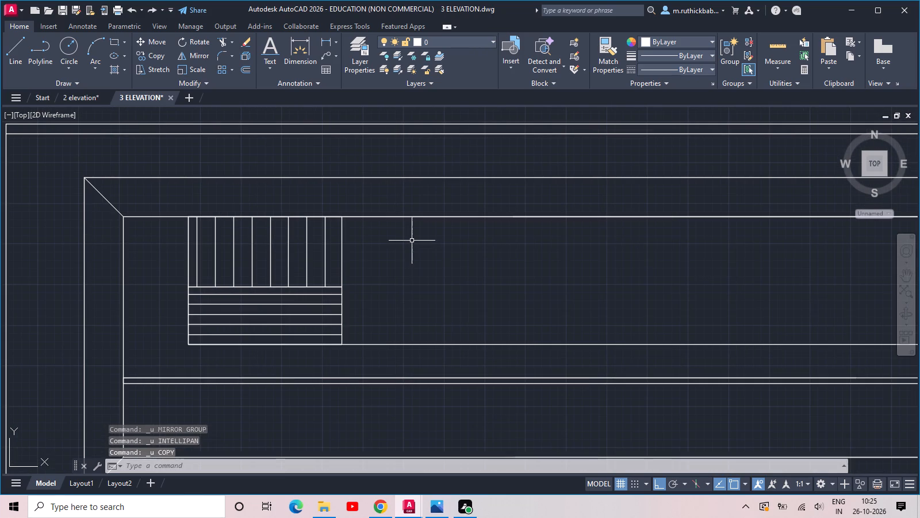
key(ctrl+z)
key(ctrl+z)
key(ctrl+z)
key(ctrl+z)
key(ctrl+z)
key(ctrl+z)
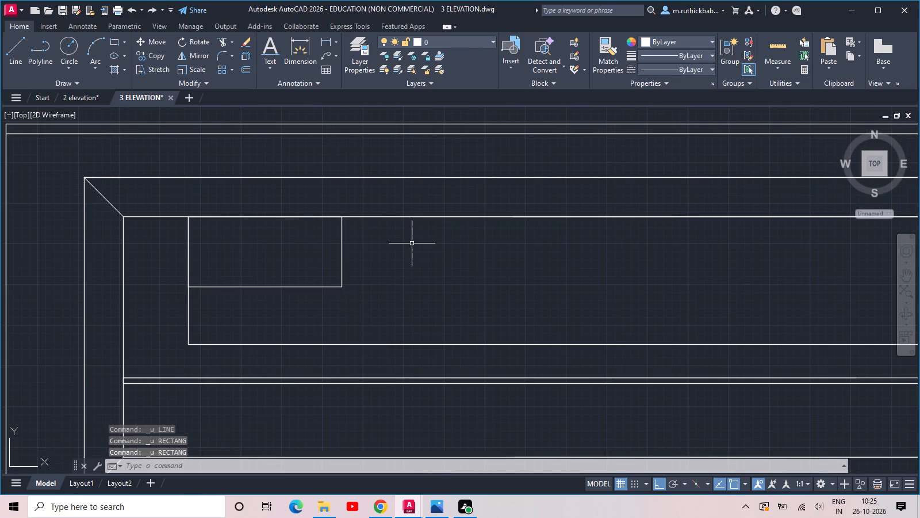
key(ctrl+z)
key(ctrl+z)
Delete the empty long rectangle inside the fifth-floor panel.
click(425, 311)
click(405, 299)
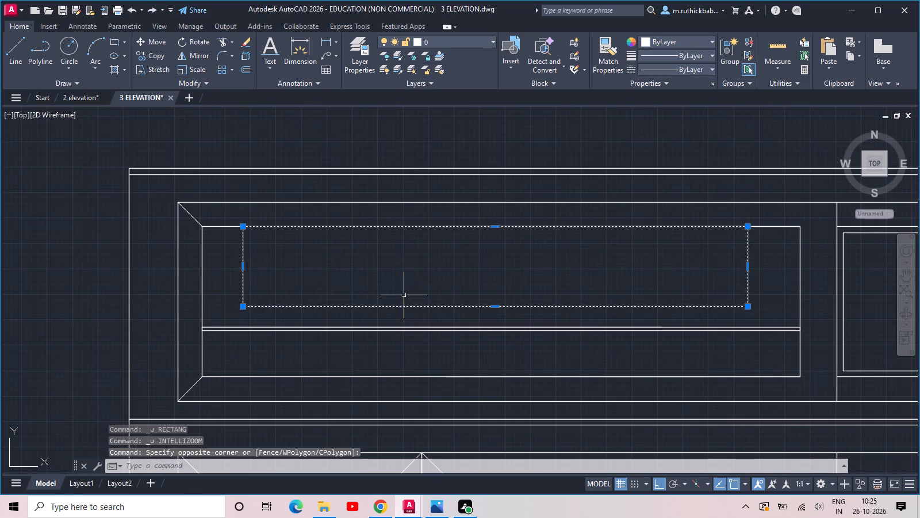
key(Delete)
key(Delete)
Copy the rightmost shrub of the second-floor window to the lower right corner of the fourth-floor central panel.
scroll(410, 295, down, 3)
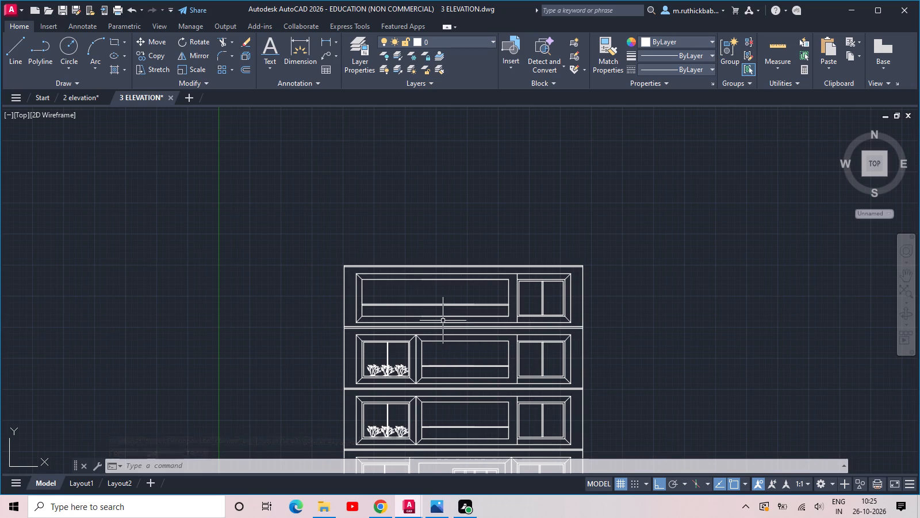
scroll(441, 359, up, 1)
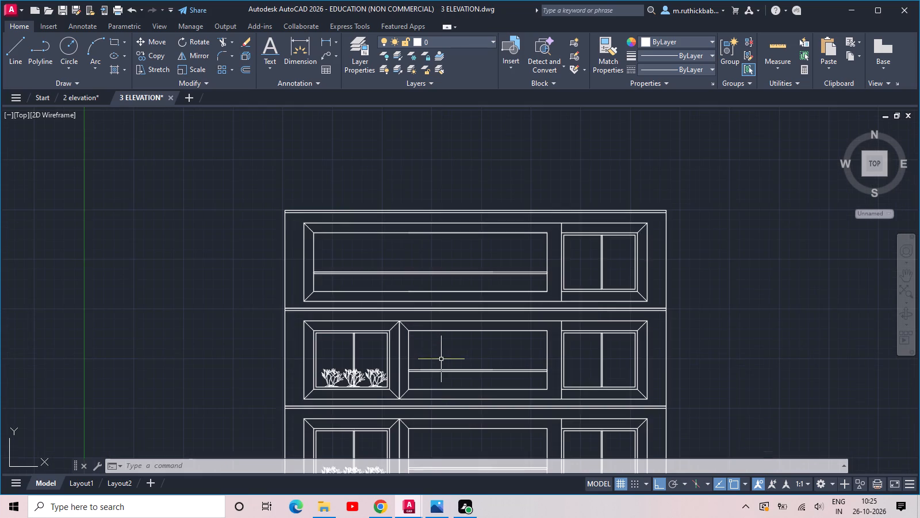
scroll(490, 368, up, 1)
middle_drag(492, 364, 444, 332)
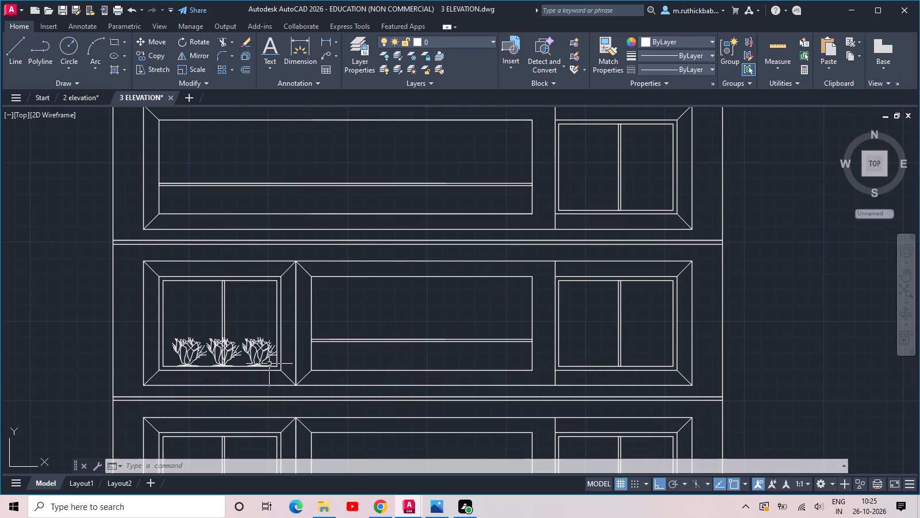
scroll(294, 347, down, 2)
middle_drag(413, 408, 415, 281)
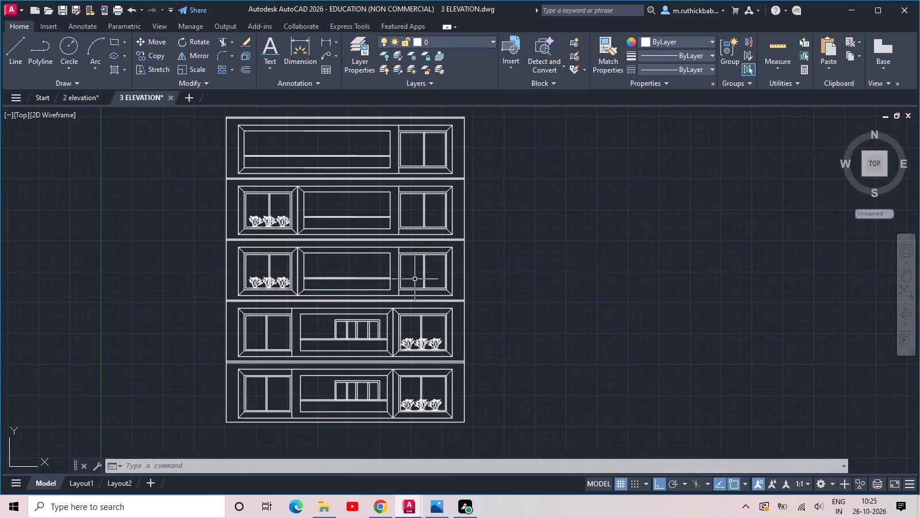
scroll(426, 356, up, 2)
click(456, 325)
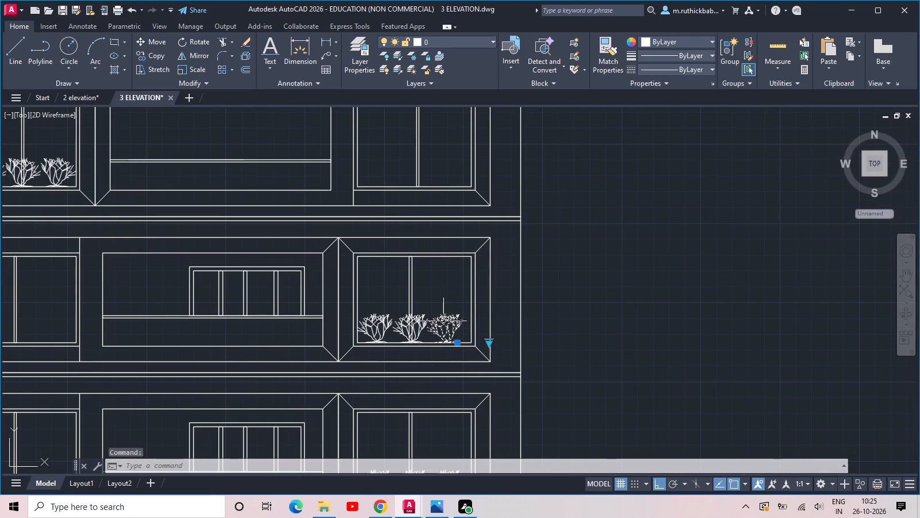
key(c)
text(O)
key(space)
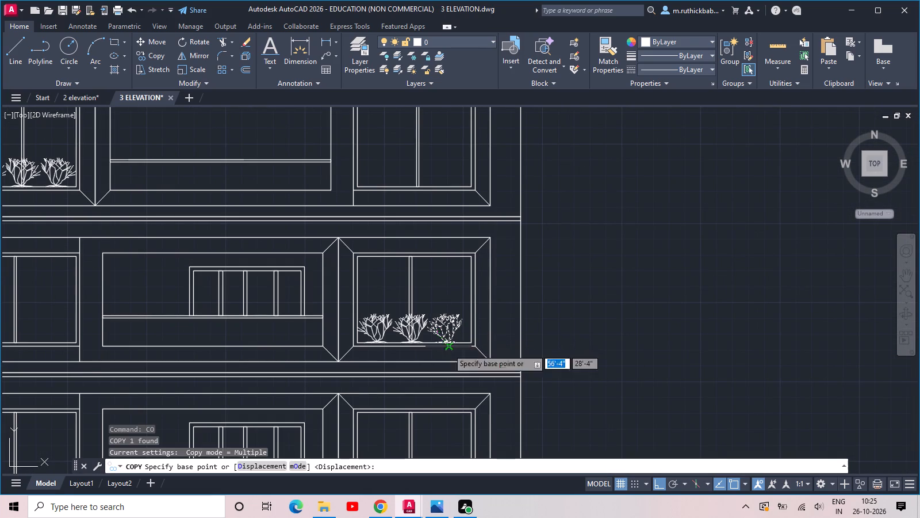
click(448, 349)
middle_drag(376, 275, 545, 471)
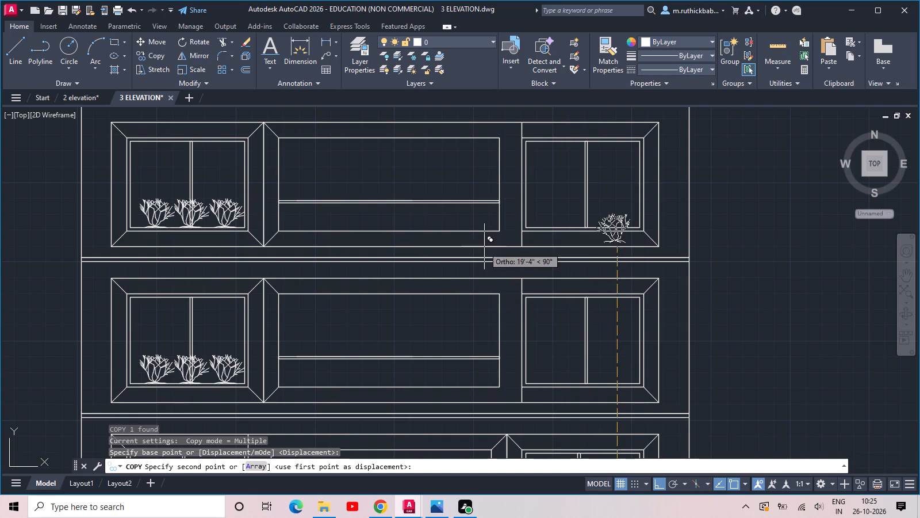
click(482, 233)
key(Escape)
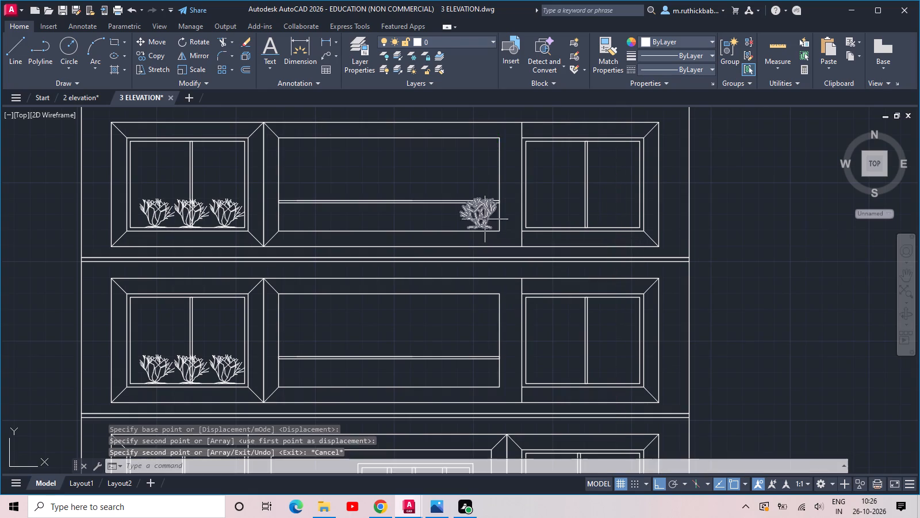
Try Type 2 Evergreen (Elevation) for the copied shrub, and set it to Type 3 Evergreen (Elevation).
scroll(485, 219, up, 2)
click(485, 219)
click(453, 216)
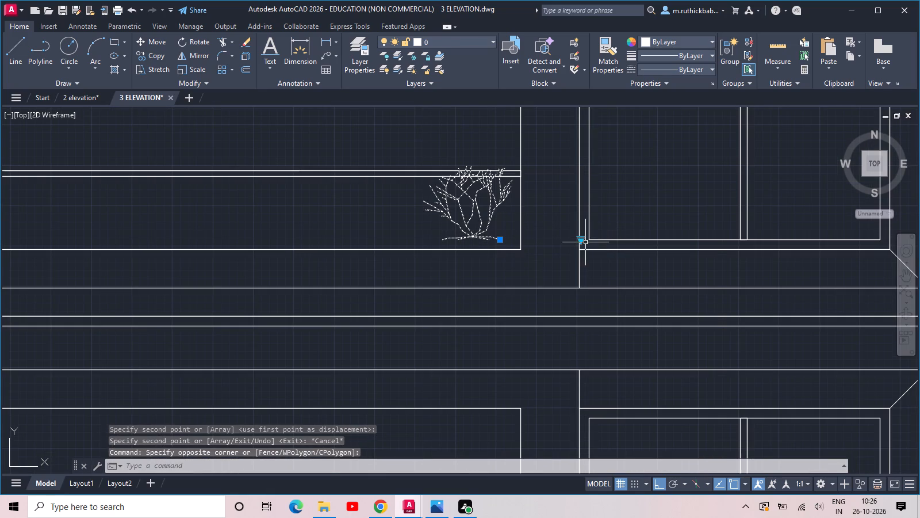
click(579, 241)
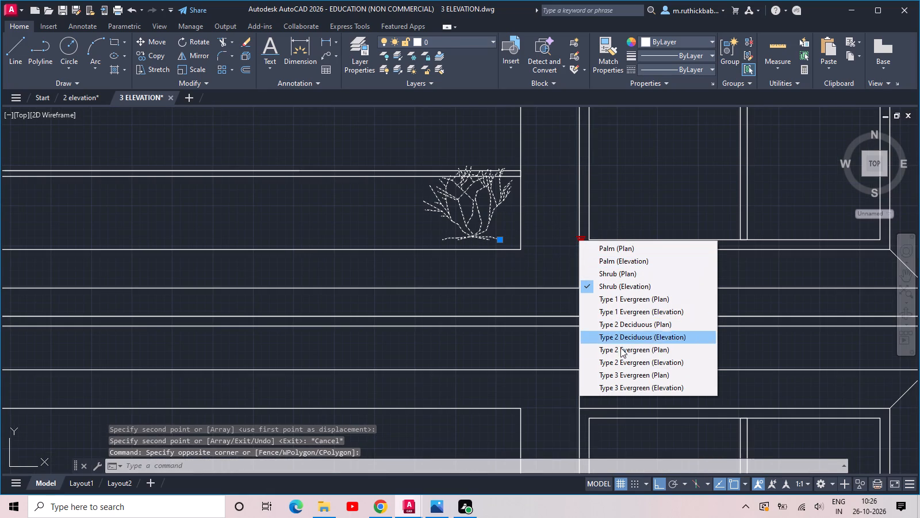
click(622, 364)
scroll(584, 325, down, 1)
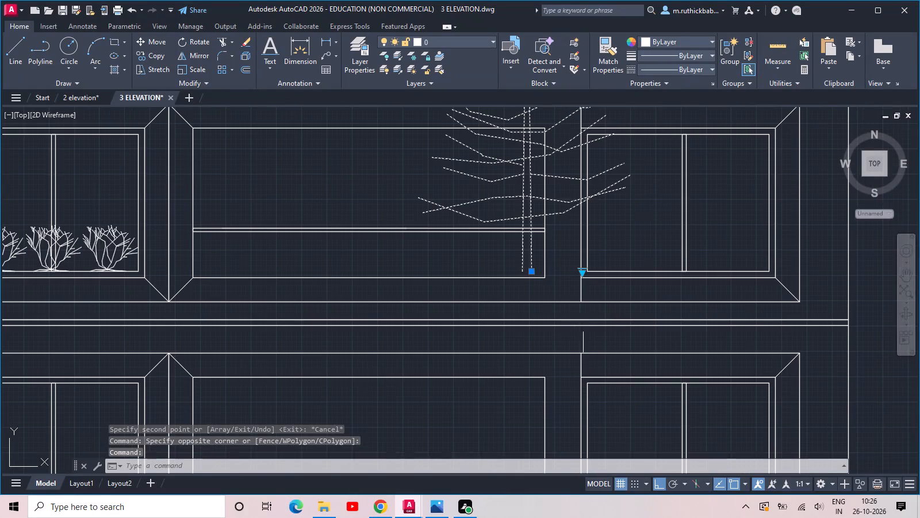
middle_click(581, 341)
click(583, 274)
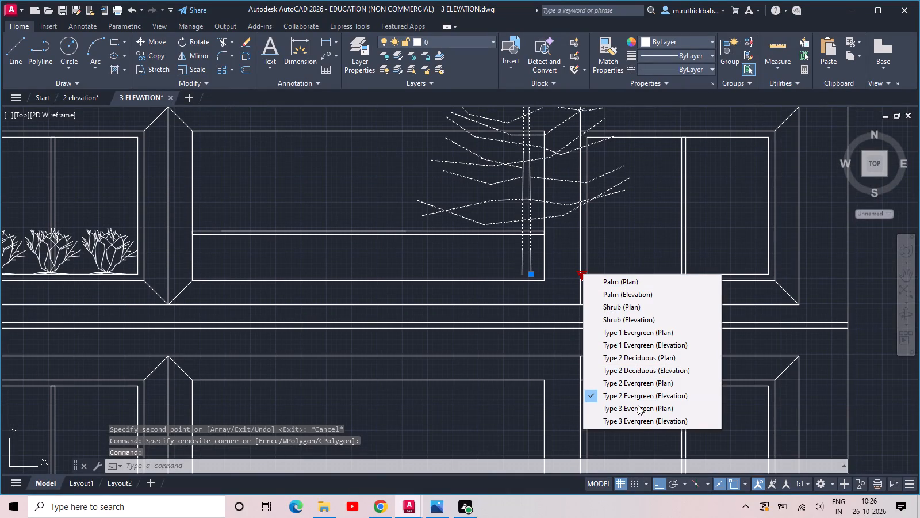
click(638, 420)
Scale the evergreen tree down about its trunk base so it fits within the height of the fourth-floor central panel.
middle_drag(589, 352, 574, 428)
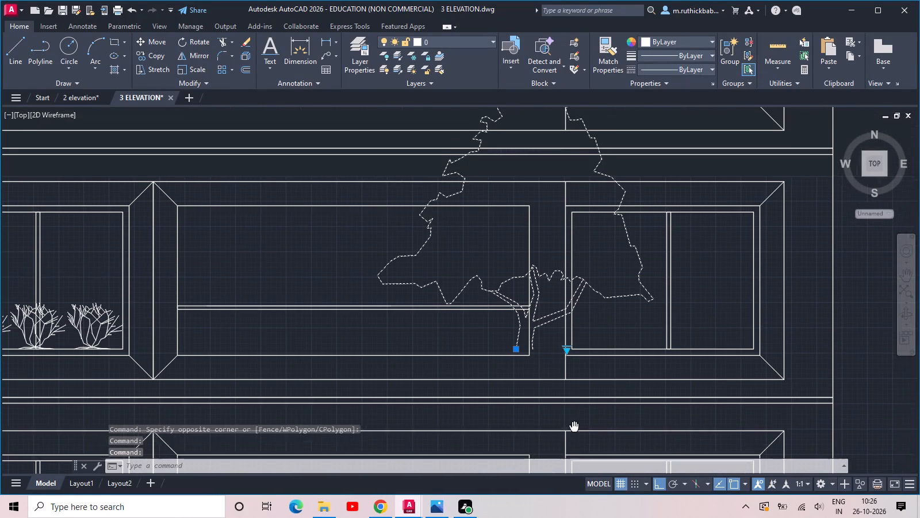
middle_drag(574, 428, 574, 433)
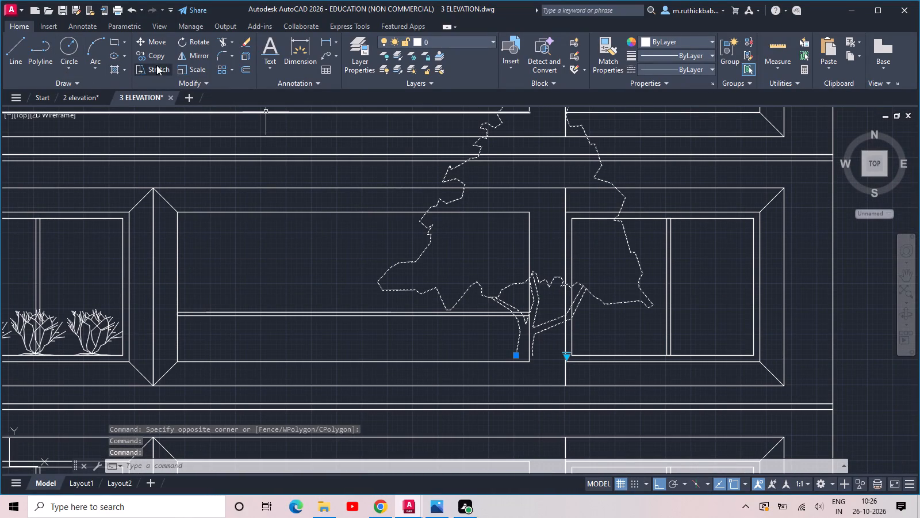
click(183, 67)
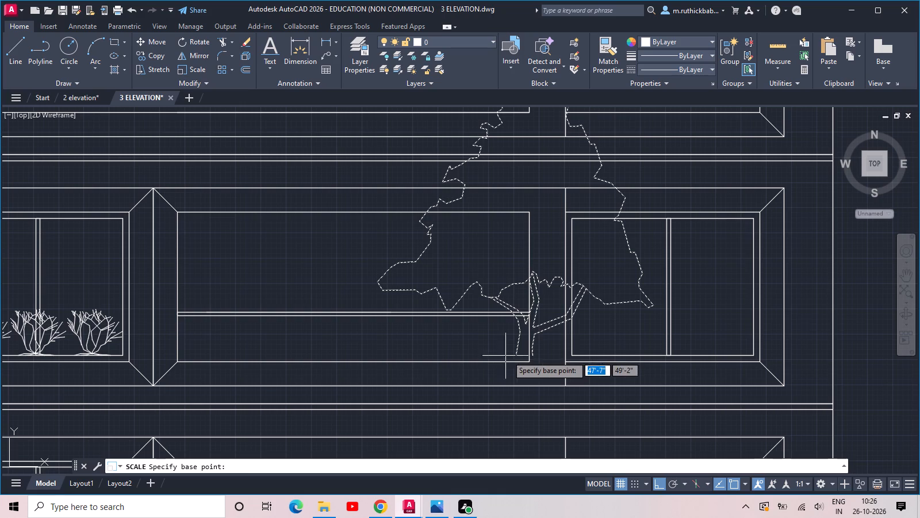
click(515, 355)
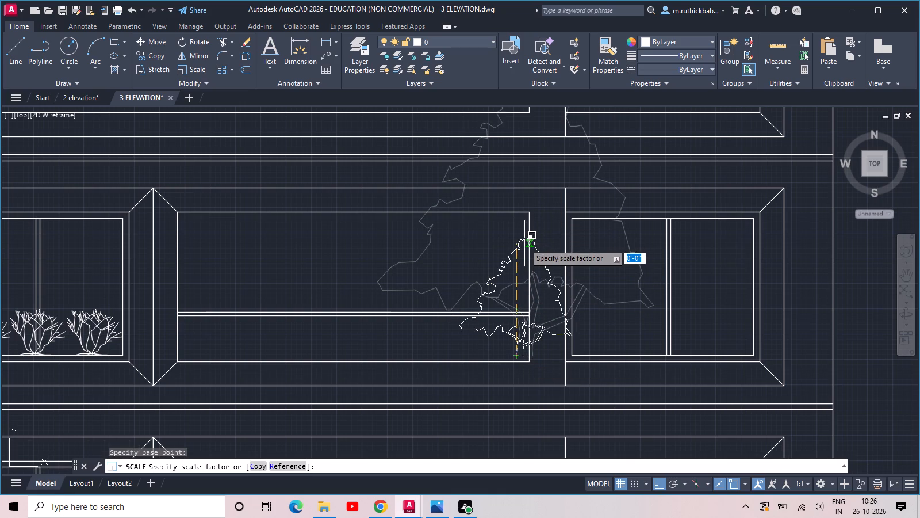
click(524, 243)
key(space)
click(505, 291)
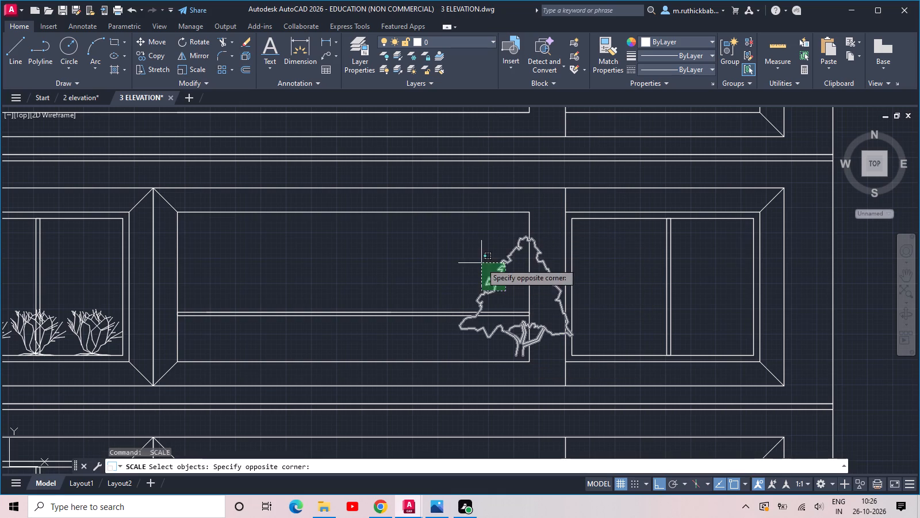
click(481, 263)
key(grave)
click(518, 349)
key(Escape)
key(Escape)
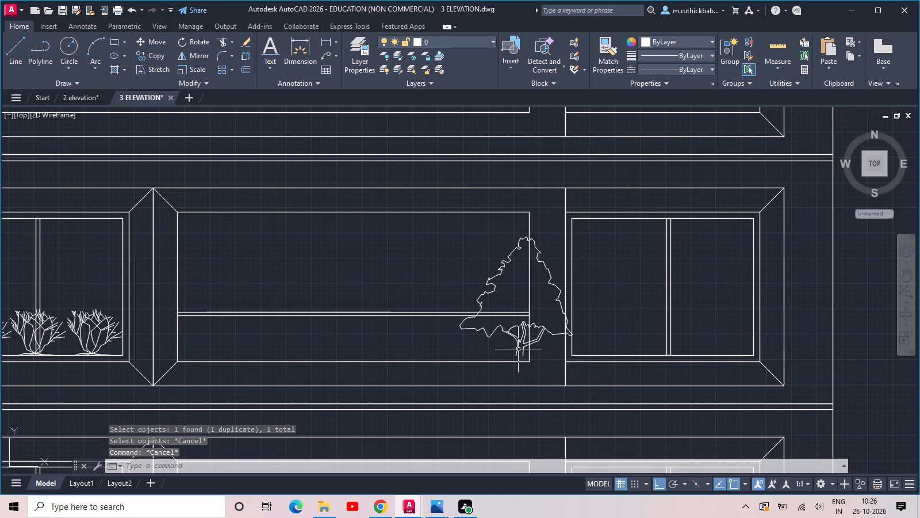
Shift the scaled evergreen tree horizontally so it stands fully inside the fourth-floor panel, near its right edge.
click(518, 349)
click(517, 357)
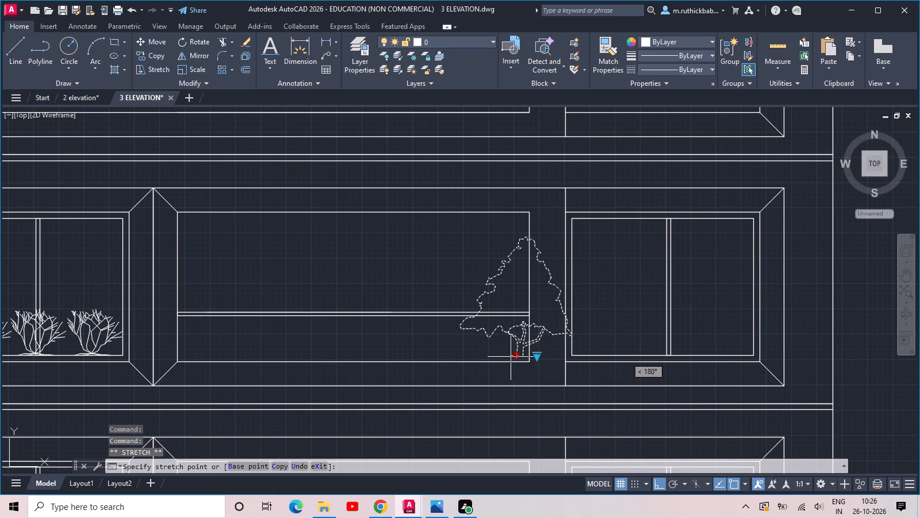
click(456, 363)
Copy the evergreen tree to the third-floor panel's right side and to the left side of the second- and first-floor central panels.
scroll(496, 341, down, 1)
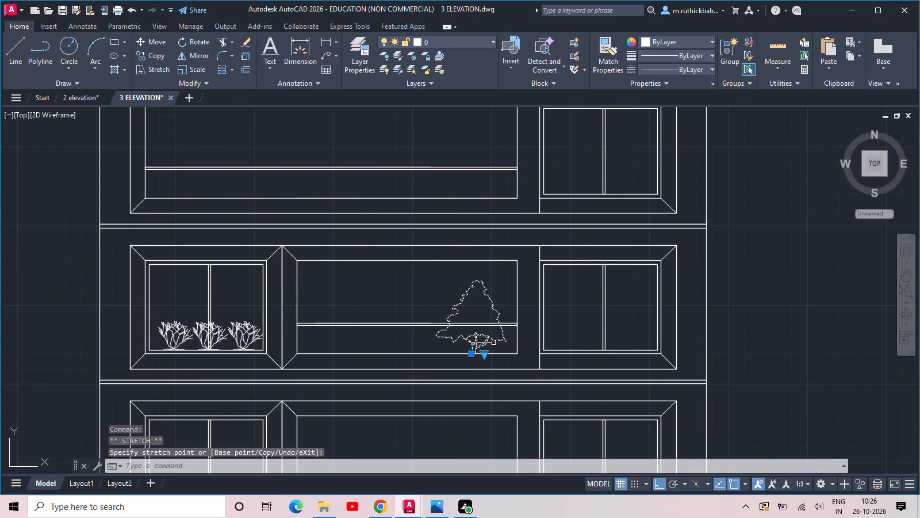
key(c)
key(o)
key(space)
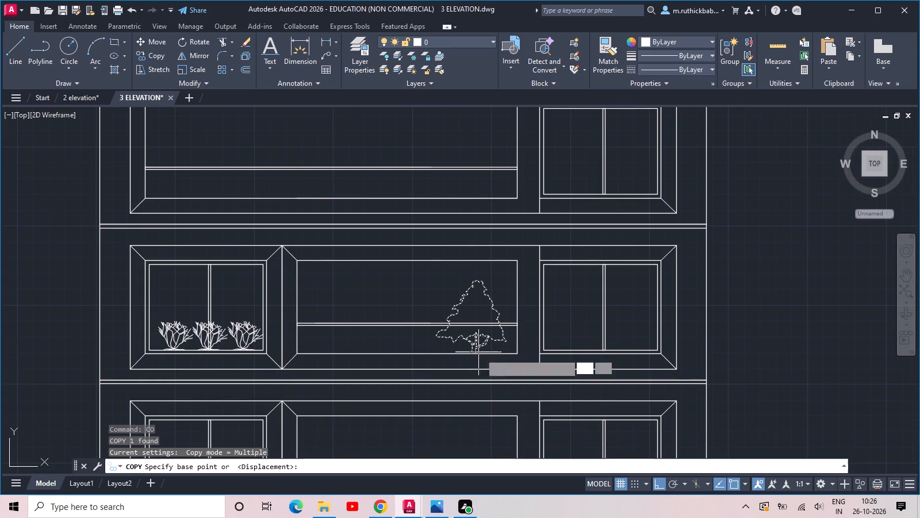
click(515, 355)
middle_drag(515, 373, 513, 256)
click(515, 395)
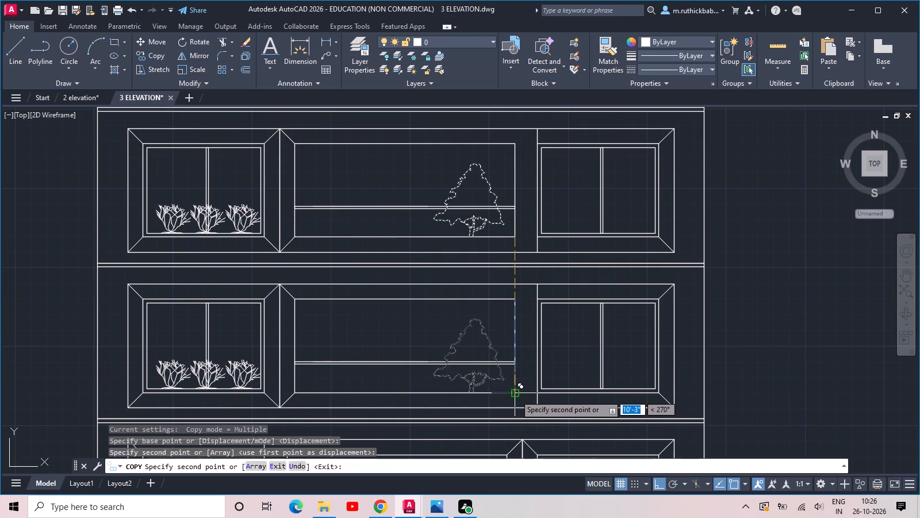
middle_drag(519, 383, 544, 270)
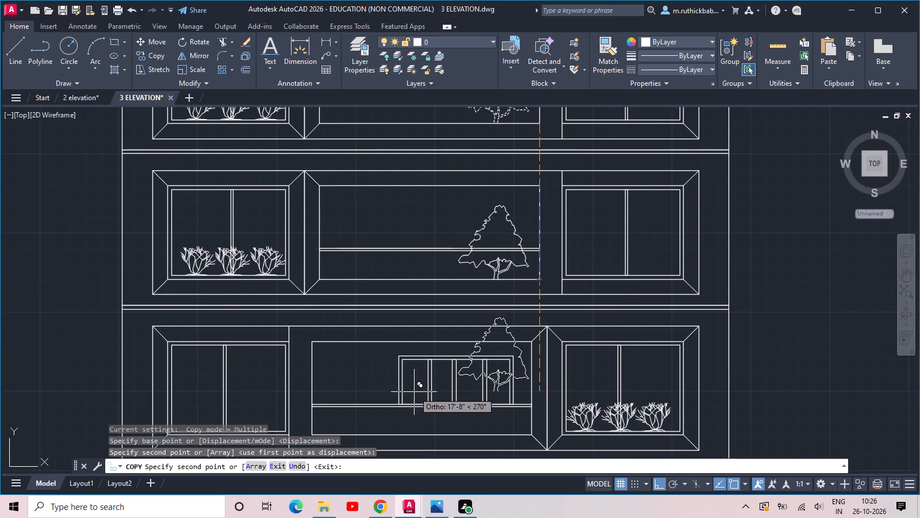
middle_drag(414, 392, 492, 226)
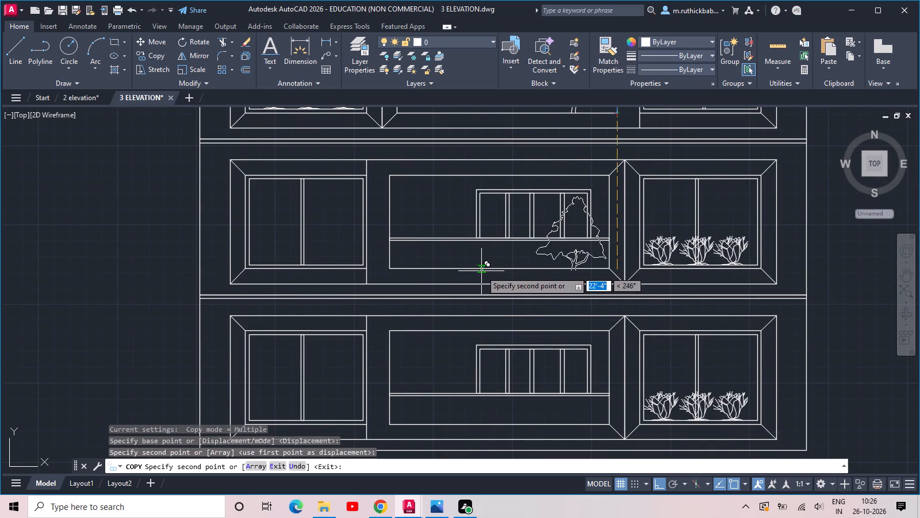
click(475, 271)
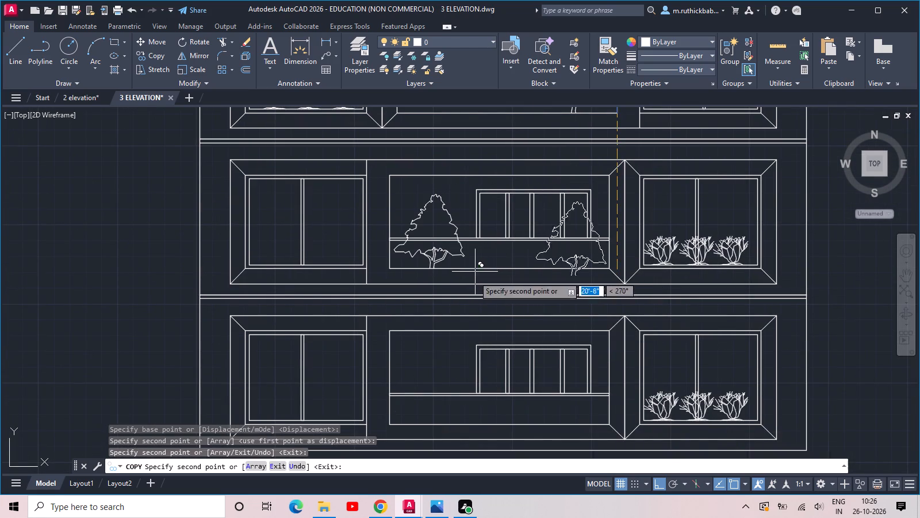
click(462, 423)
key(Escape)
Hatch the strip below the ledge in the second-floor central panel with the GOST_GLASS pattern, including the areas around and behind the tree.
scroll(466, 376, down, 3)
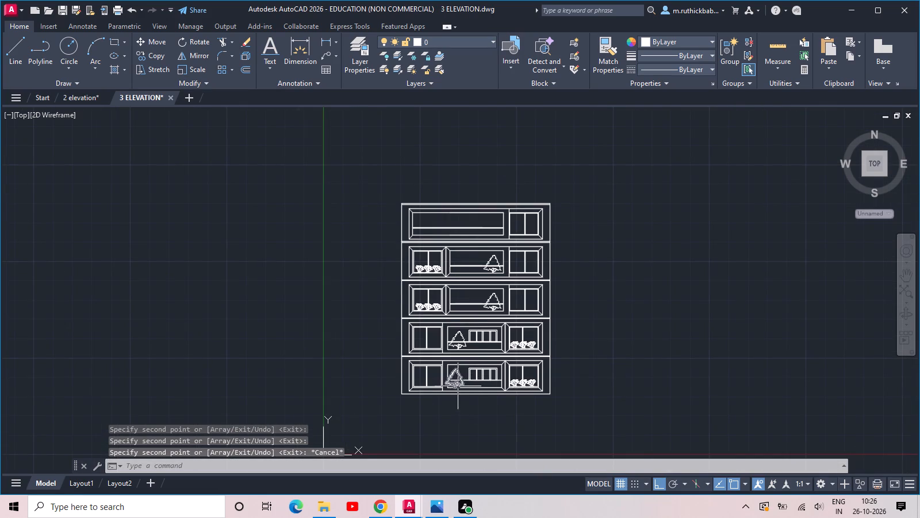
scroll(458, 386, up, 3)
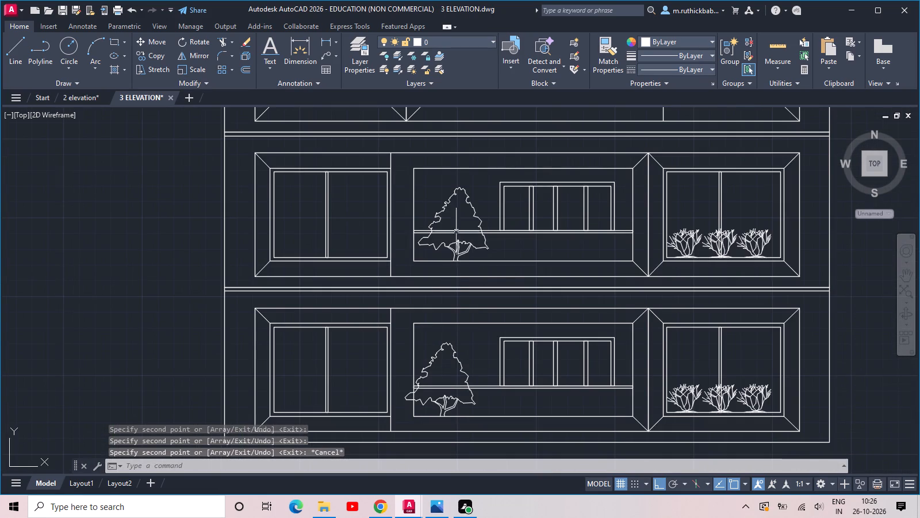
scroll(458, 225, down, 2)
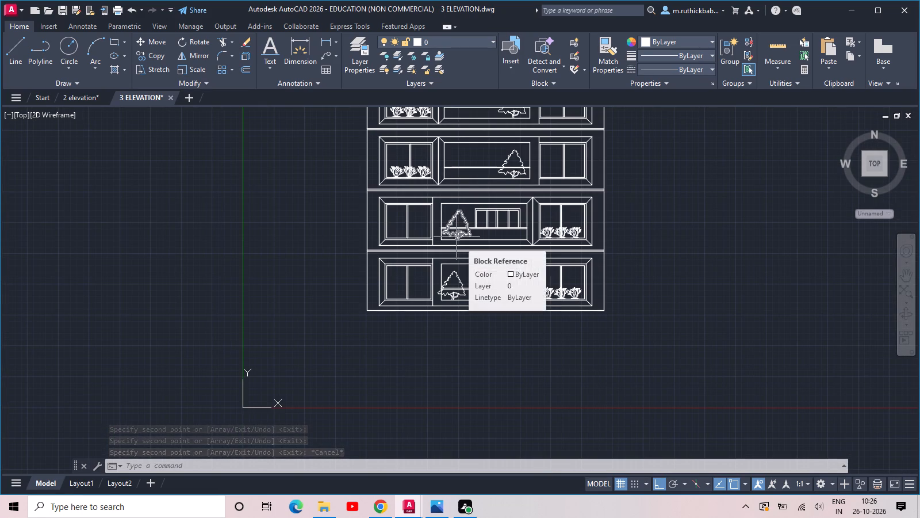
scroll(458, 231, up, 4)
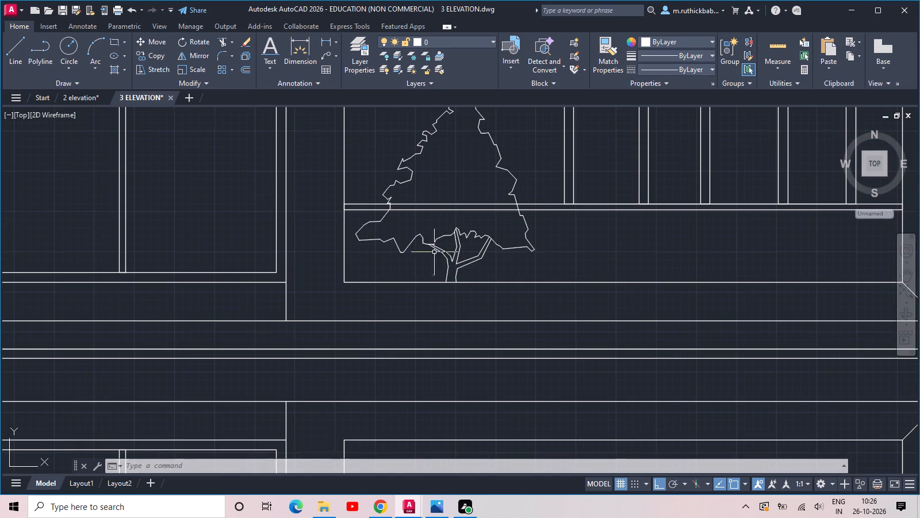
click(112, 70)
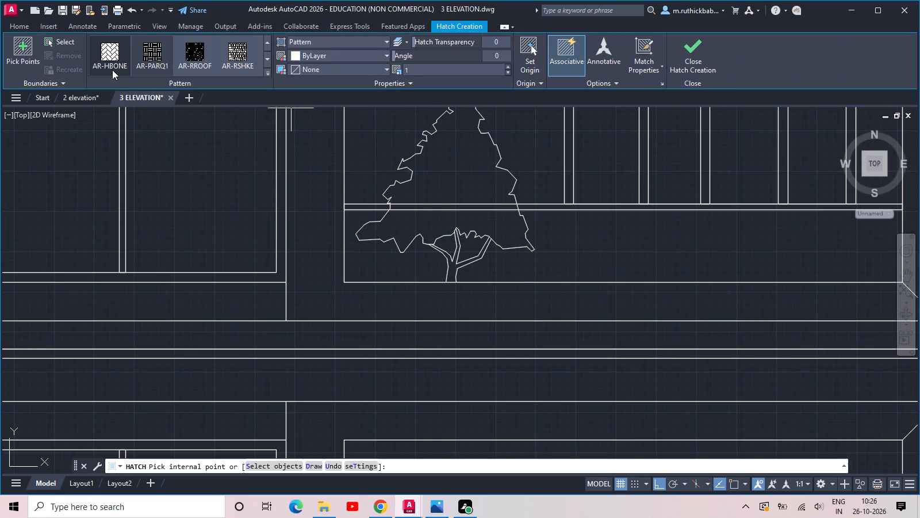
scroll(253, 22, down, 1)
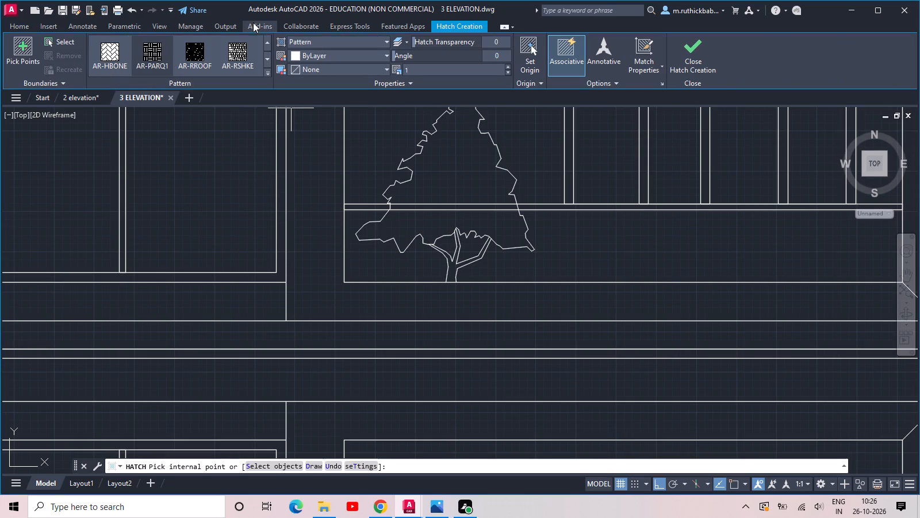
scroll(189, 50, down, 5)
scroll(202, 55, up, 1)
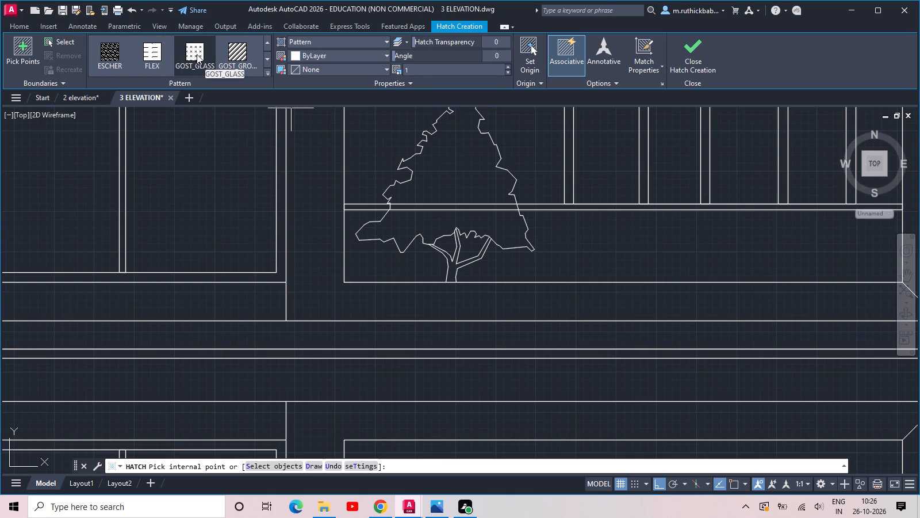
click(198, 52)
click(367, 260)
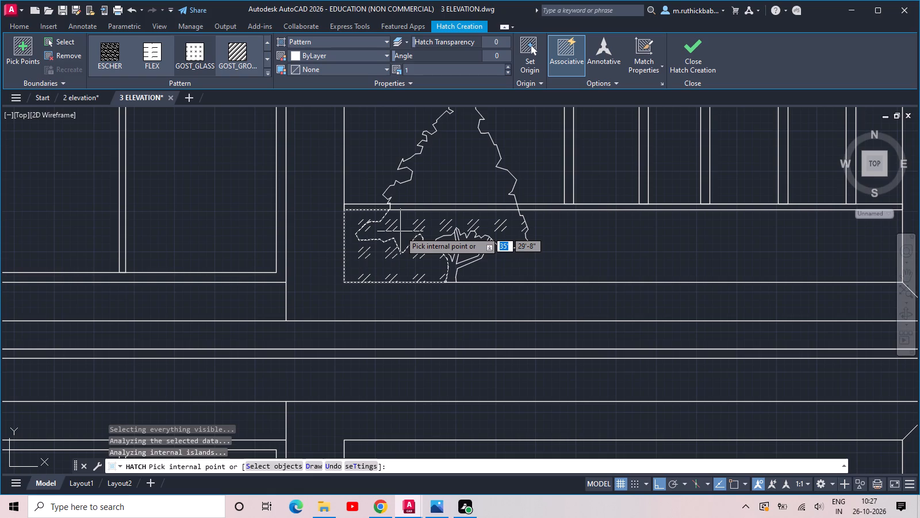
click(400, 231)
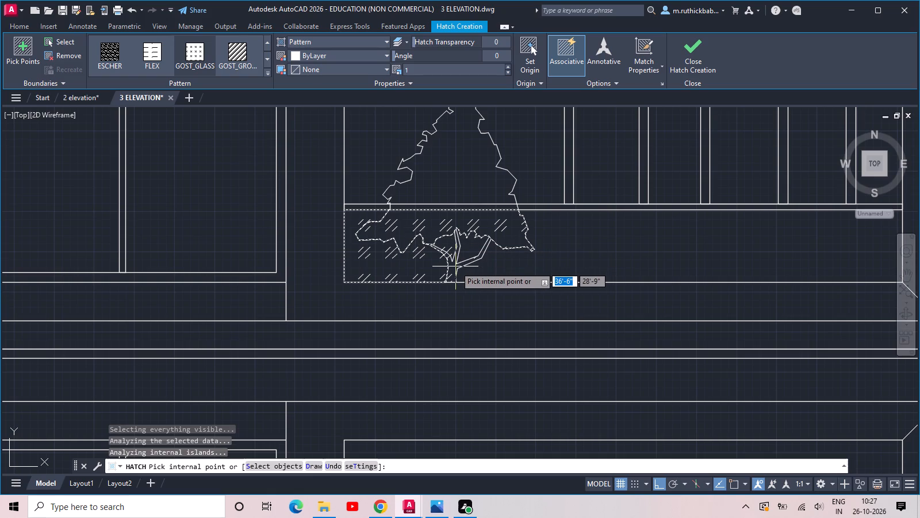
click(455, 266)
click(544, 265)
Add the strip below the ledge in the first-floor central panel to the GOST_GLASS hatch, including the areas around and within the tree.
scroll(595, 257, down, 2)
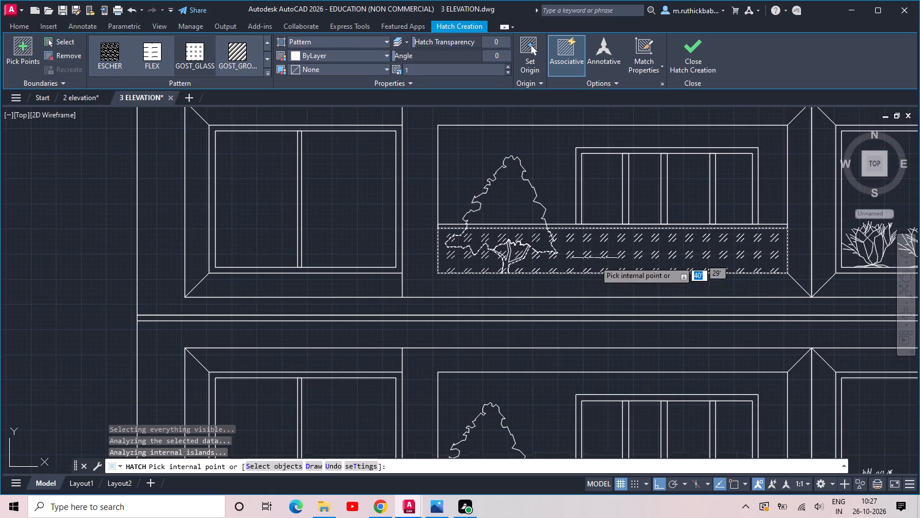
scroll(610, 289, down, 1)
middle_drag(614, 312, 595, 269)
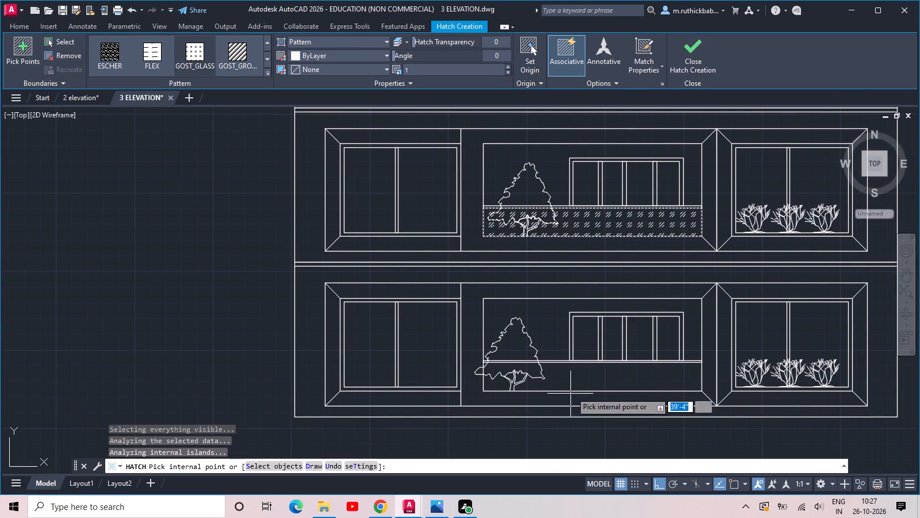
click(574, 381)
scroll(554, 386, up, 2)
scroll(508, 382, up, 3)
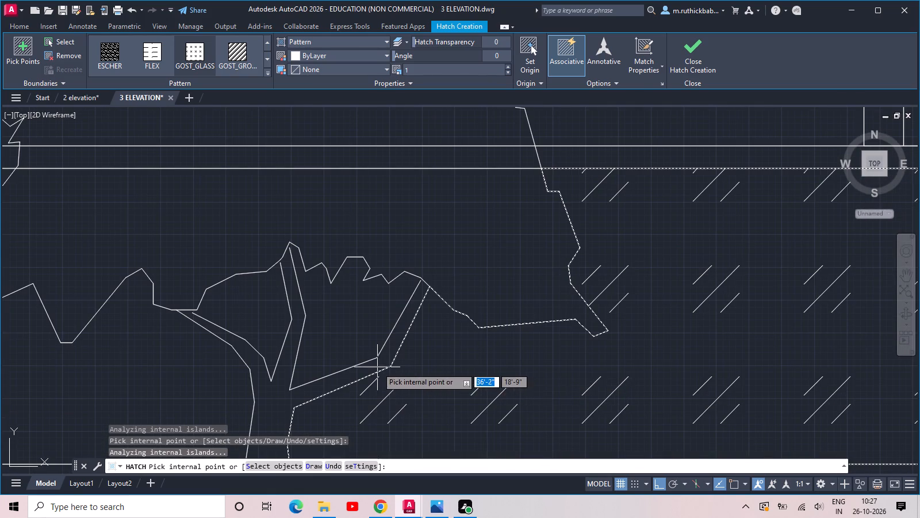
click(379, 370)
click(417, 239)
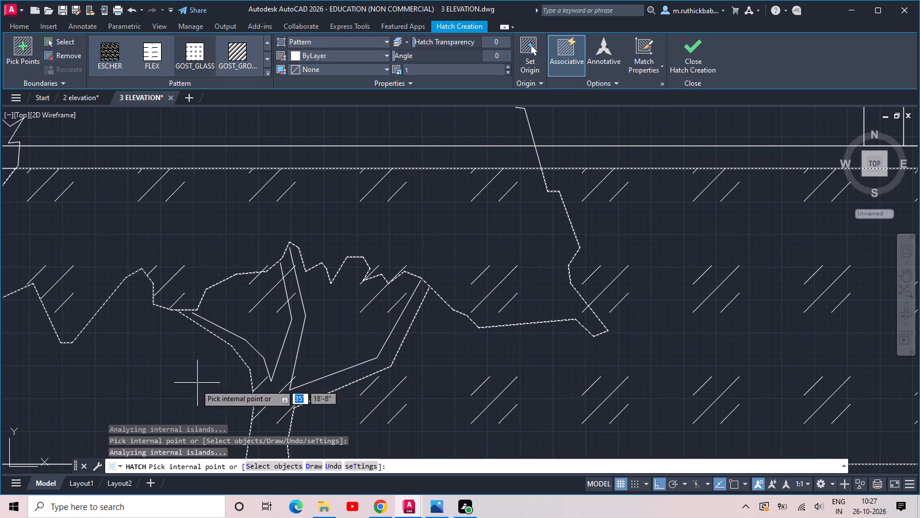
click(194, 384)
click(319, 351)
Add the part of the third-floor panel's lower strip left of the tree to the hatch.
scroll(322, 349, down, 3)
scroll(392, 344, down, 2)
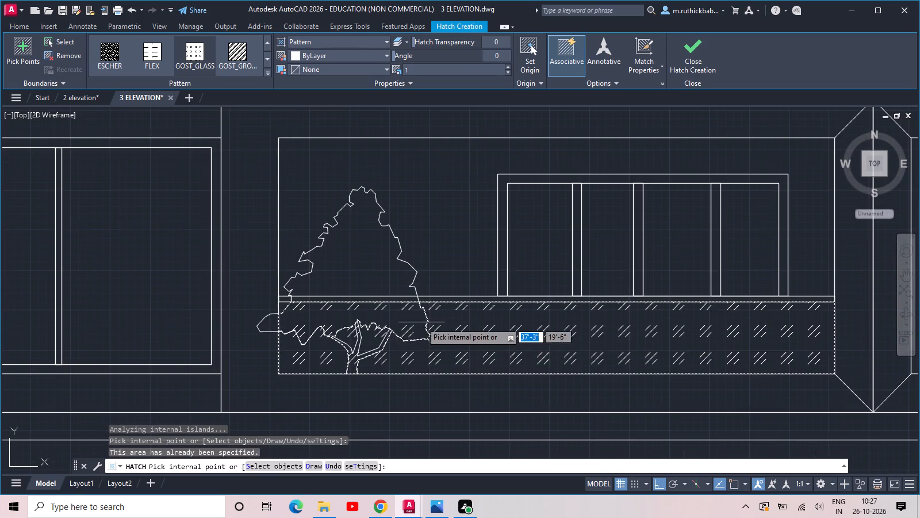
scroll(430, 284, down, 2)
middle_drag(453, 200, 459, 464)
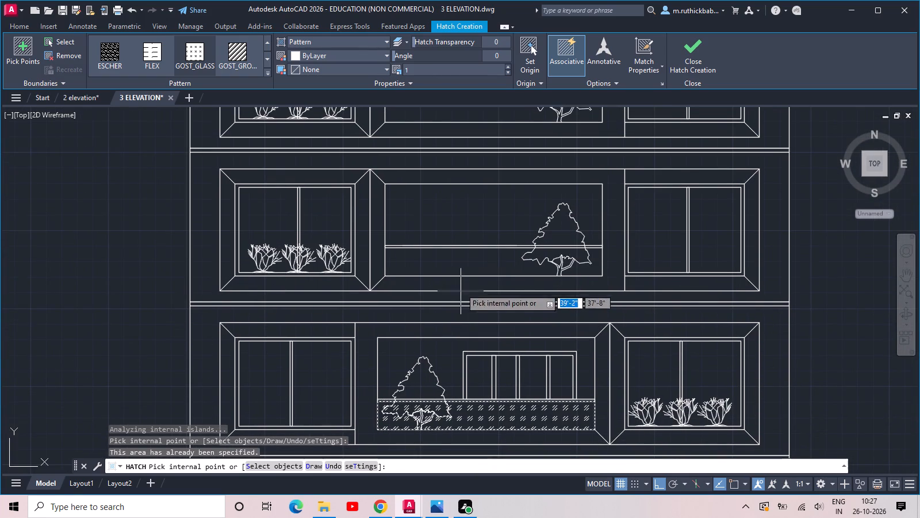
click(466, 266)
Add the fifth-floor panel's lower strip and the fourth-floor strip, including the areas around and within its tree, to the hatch.
middle_drag(452, 141, 455, 382)
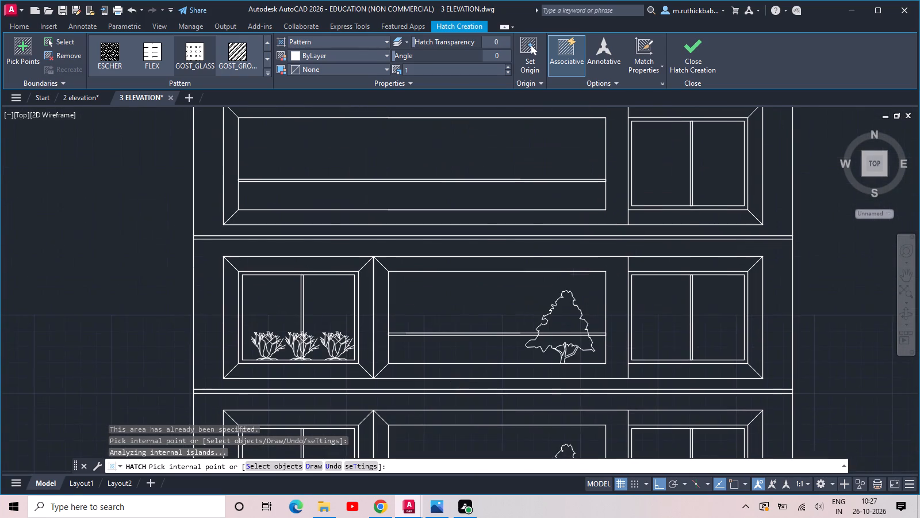
click(470, 349)
click(435, 193)
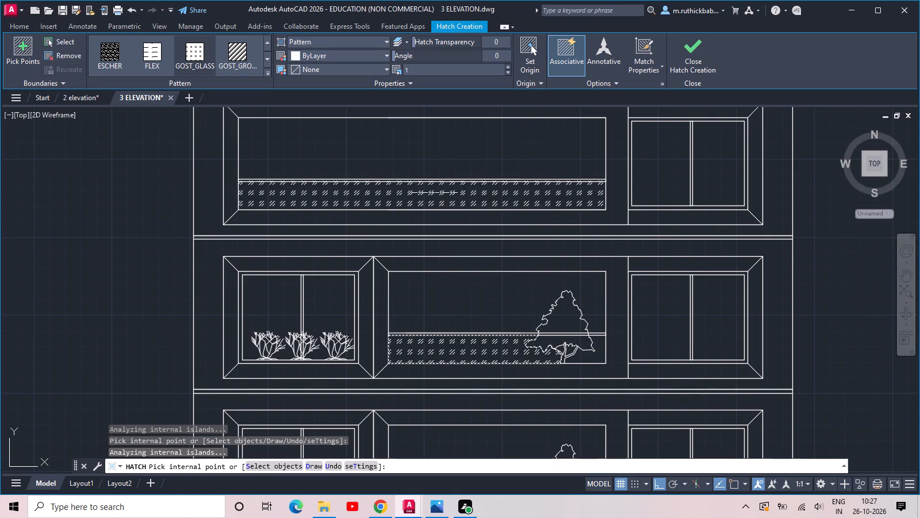
scroll(581, 359, up, 4)
click(581, 359)
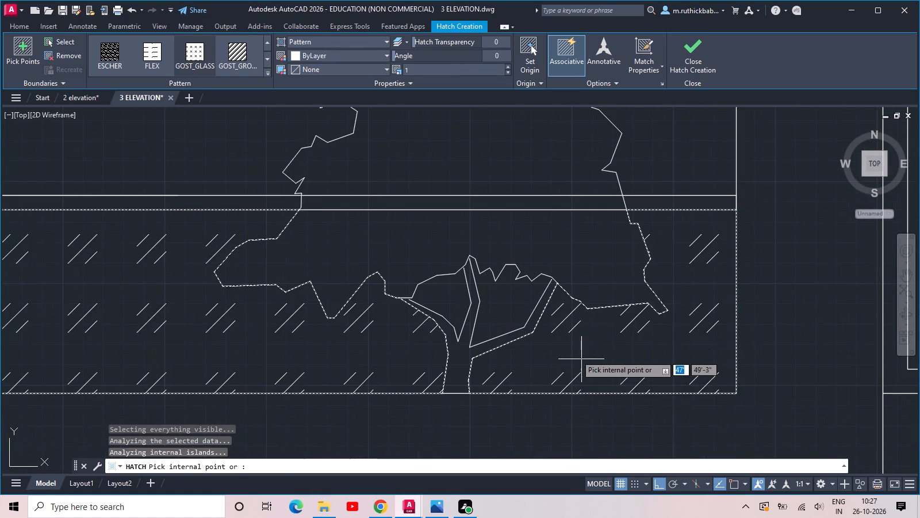
click(550, 256)
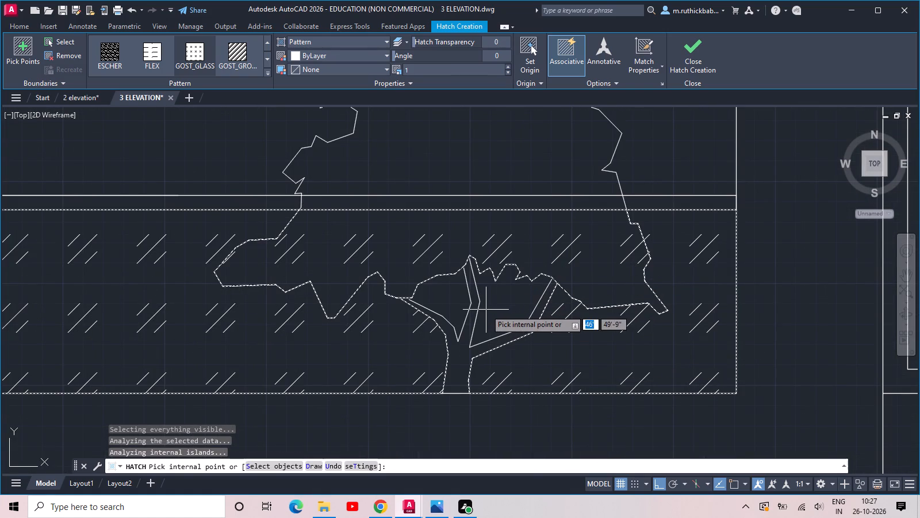
click(486, 310)
Add the rest of the third-floor panel's lower strip to the GOST_GLASS hatch, including the areas around and within its tree.
scroll(491, 338, down, 3)
middle_drag(537, 360, 520, 228)
scroll(511, 221, down, 1)
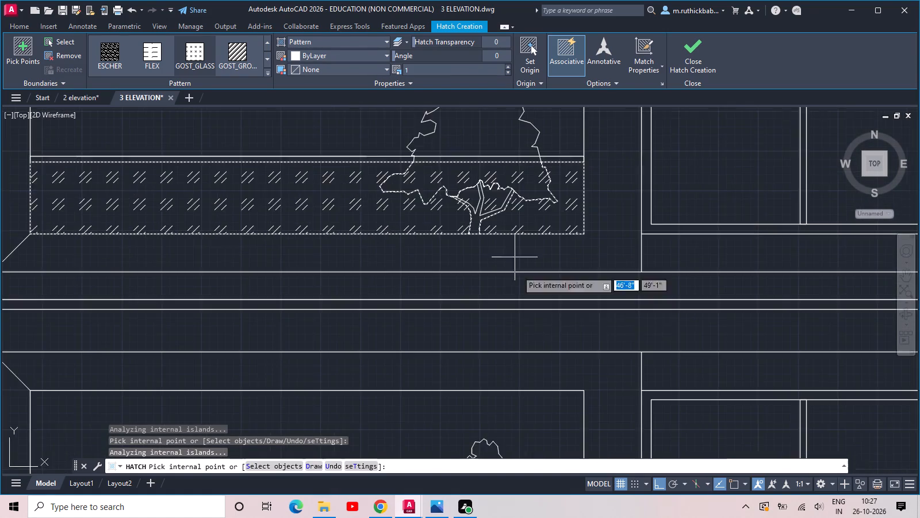
scroll(529, 323, down, 3)
scroll(529, 410, up, 5)
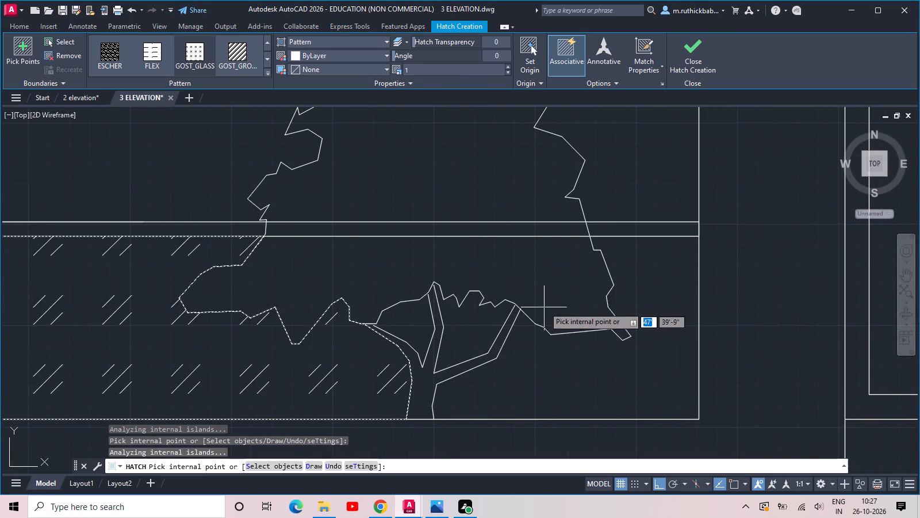
click(539, 290)
click(548, 371)
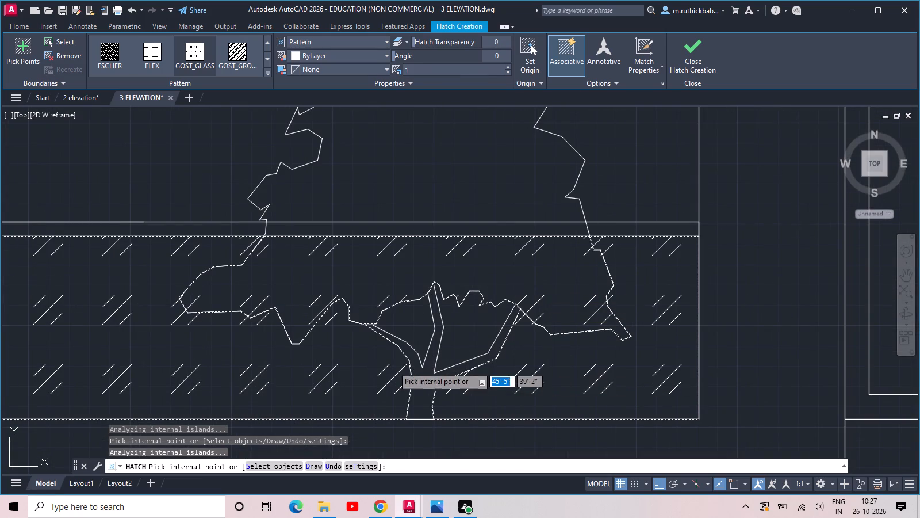
click(430, 378)
scroll(450, 370, down, 3)
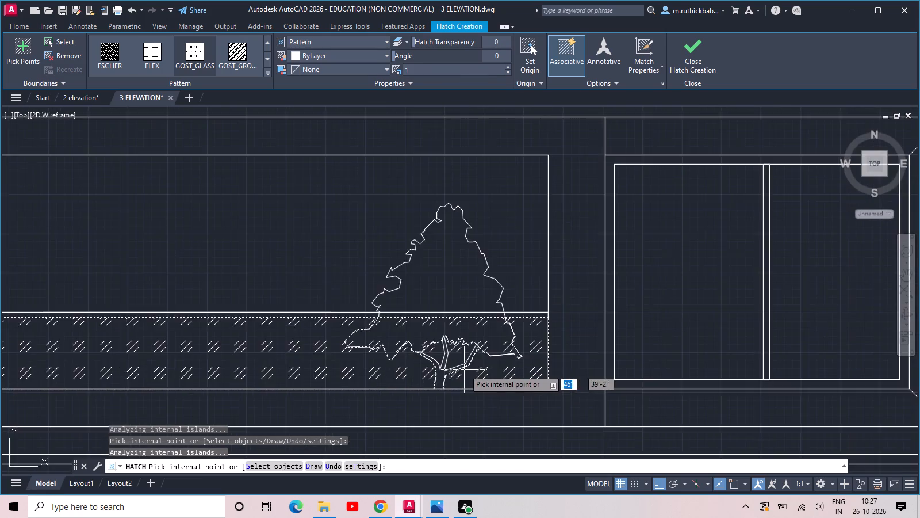
Finish the GOST_GLASS hatch and save the drawing.
scroll(465, 370, down, 2)
middle_drag(476, 401, 480, 196)
scroll(458, 341, down, 2)
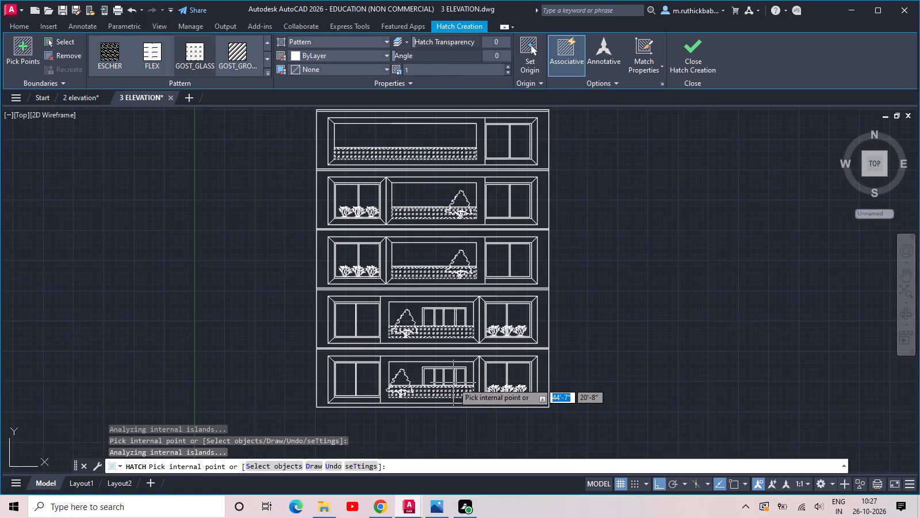
key(ctrl+s)
key(ctrl+s)
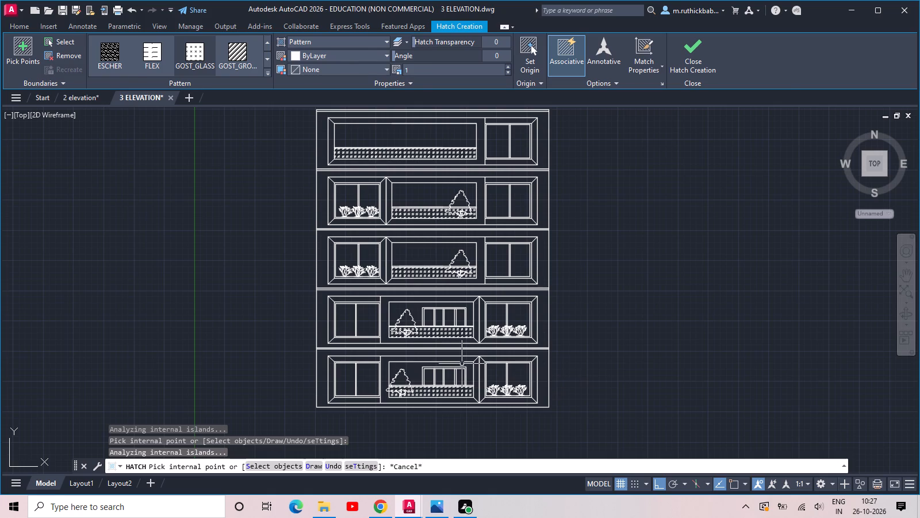
key(Return)
key(Return)
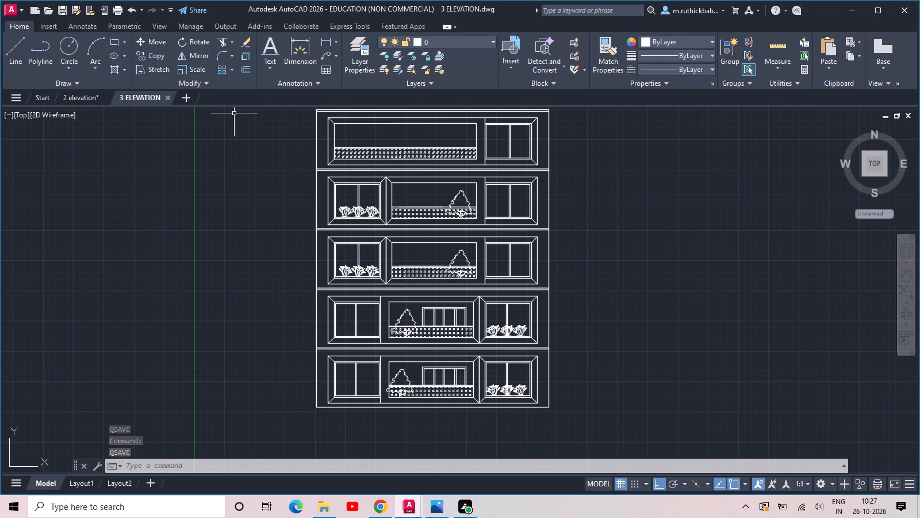
Start a new hatch, preview GOST_GLASS on a shrub window, and look through the other available hatch patterns.
click(114, 70)
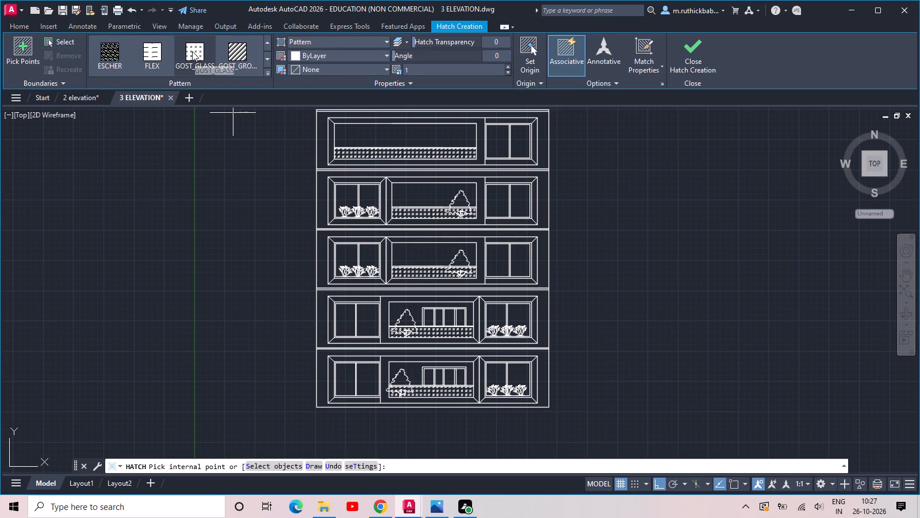
click(192, 51)
scroll(345, 194, up, 5)
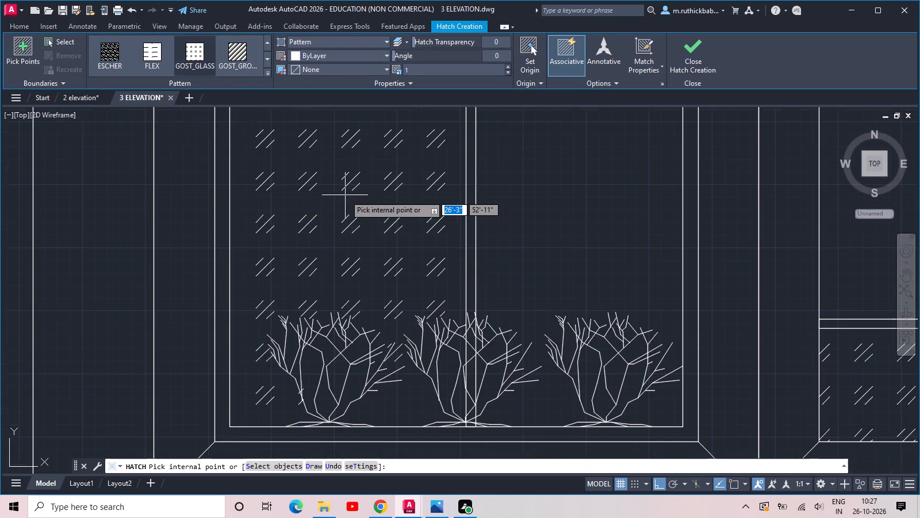
drag(422, 70, 402, 69)
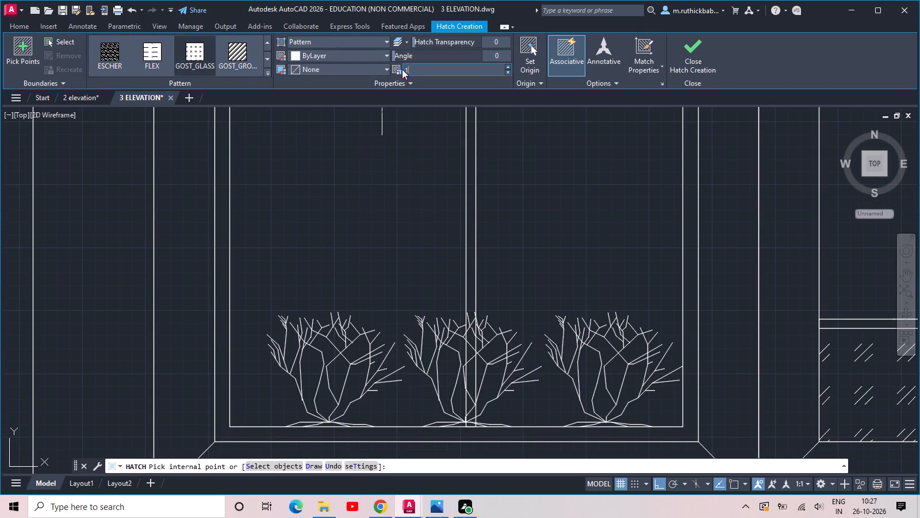
drag(402, 69, 396, 70)
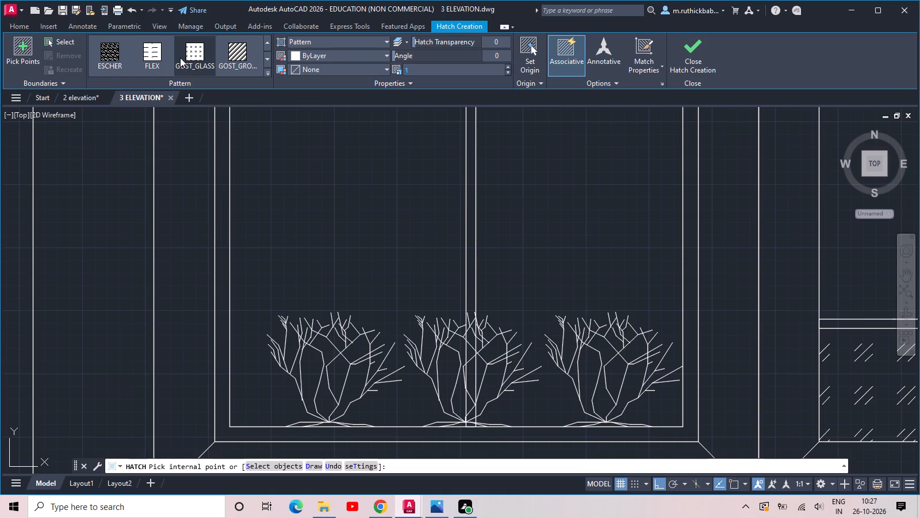
scroll(180, 58, down, 4)
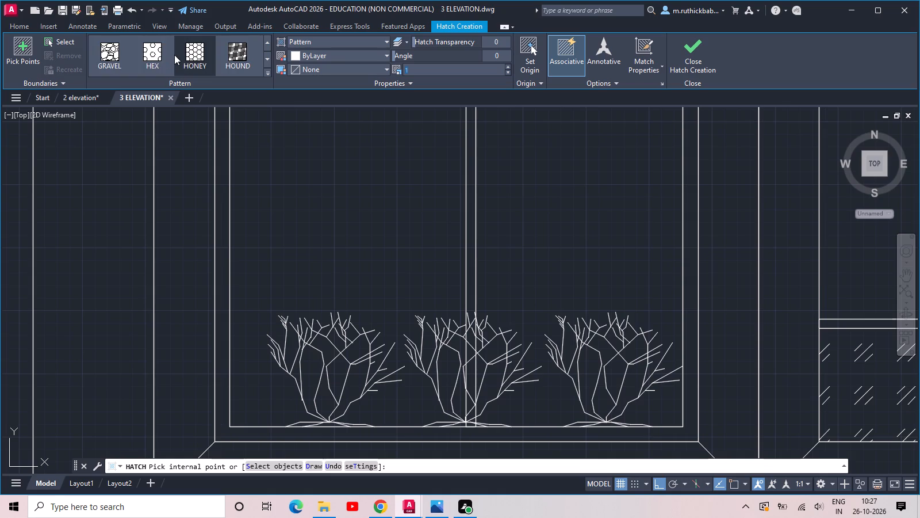
scroll(174, 55, up, 1)
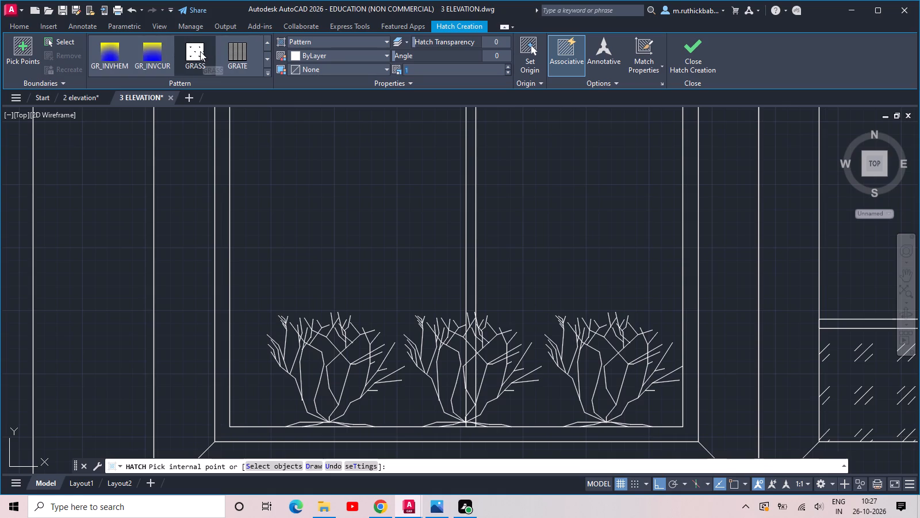
scroll(200, 51, down, 3)
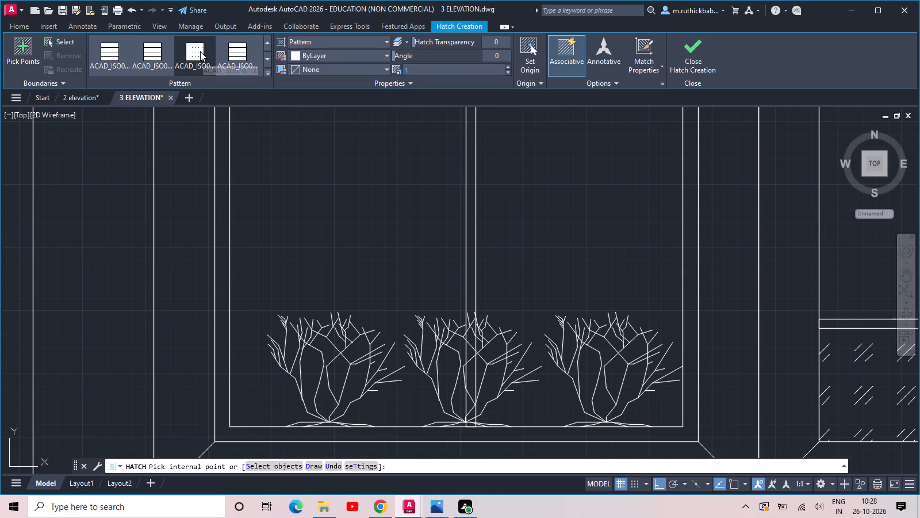
scroll(200, 51, down, 5)
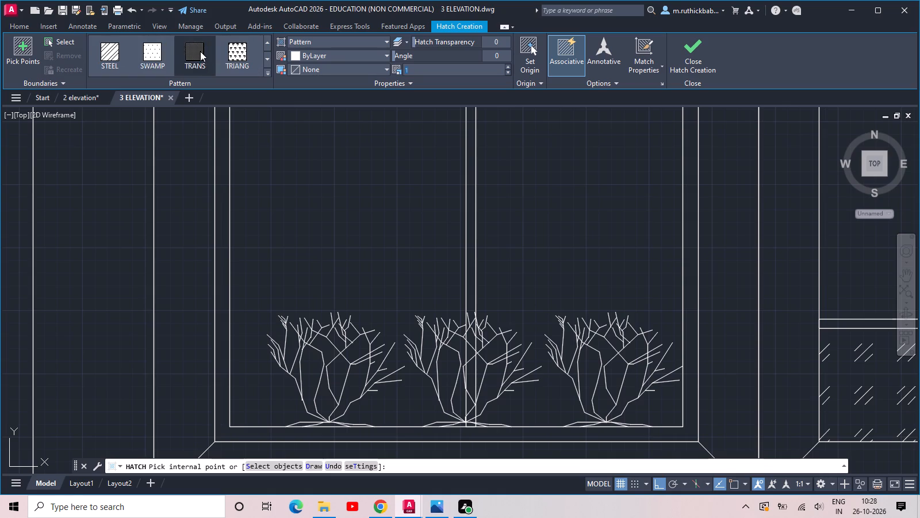
scroll(200, 51, down, 2)
scroll(200, 51, up, 3)
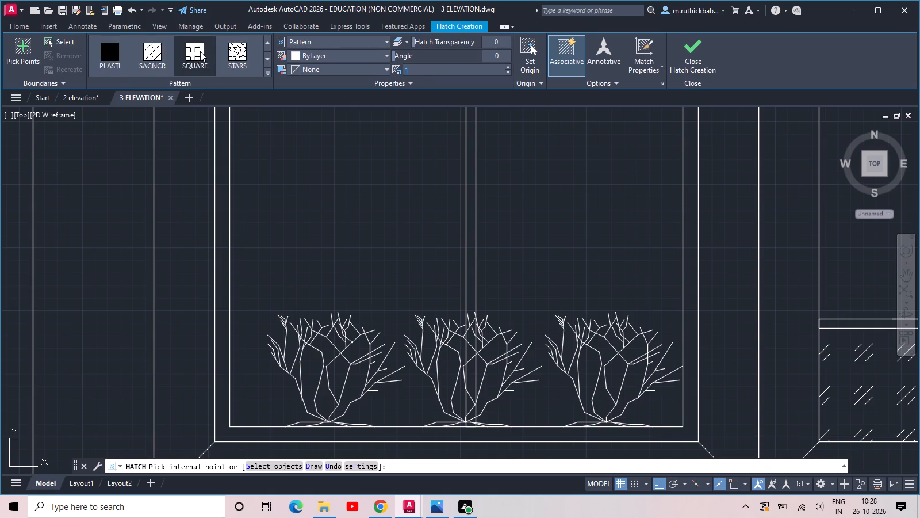
scroll(200, 51, up, 5)
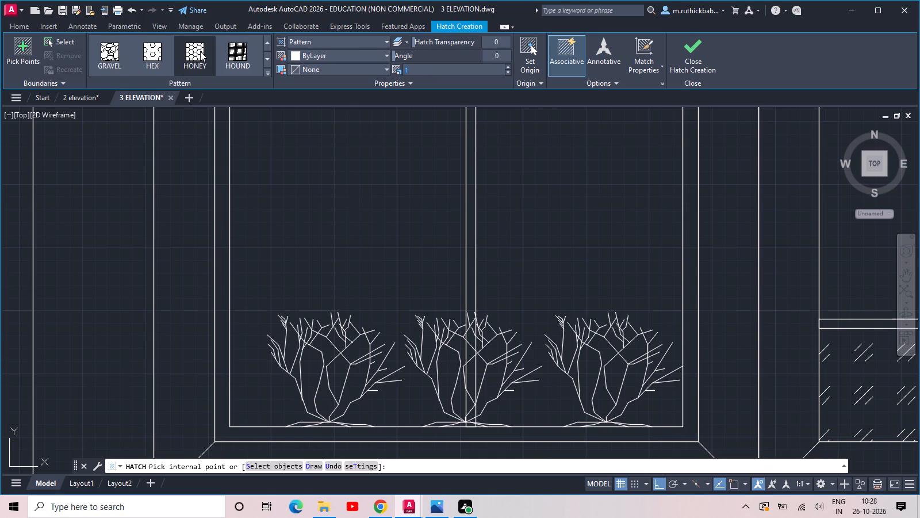
scroll(200, 51, up, 3)
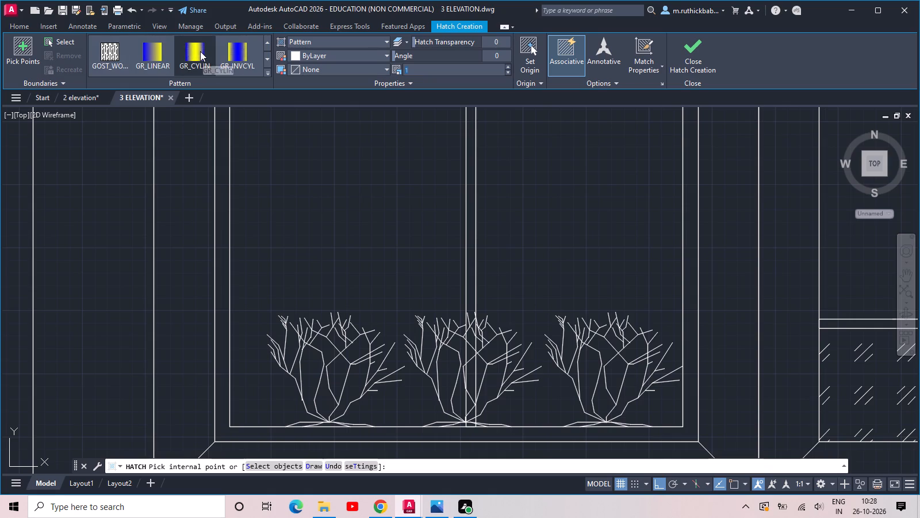
scroll(200, 51, down, 1)
scroll(200, 51, up, 3)
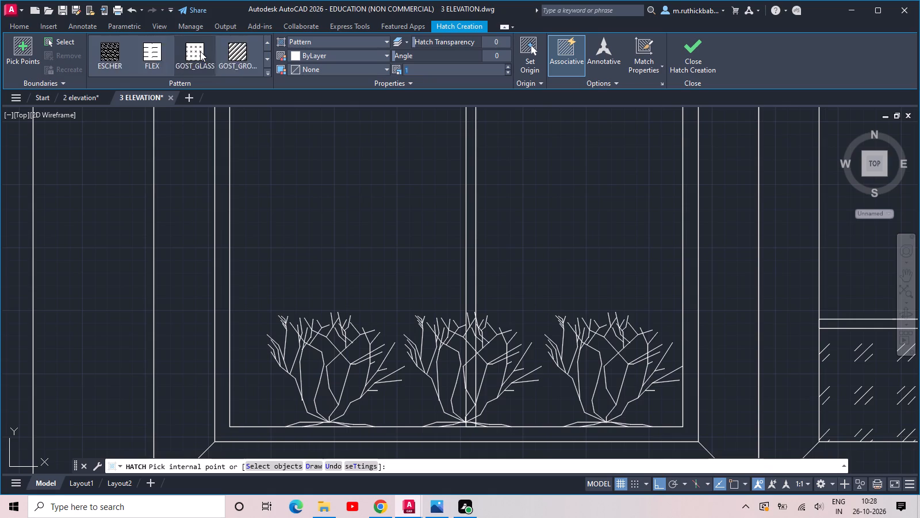
scroll(200, 51, down, 1)
scroll(200, 51, up, 2)
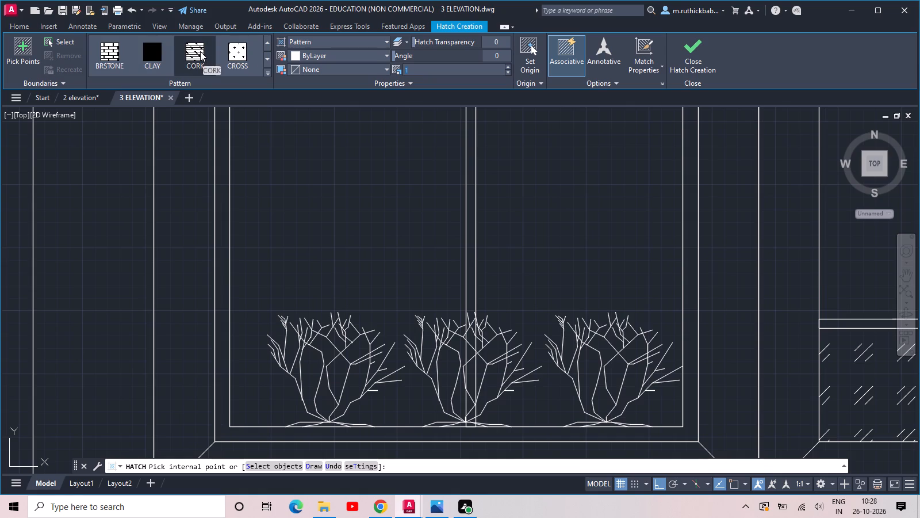
scroll(200, 51, down, 3)
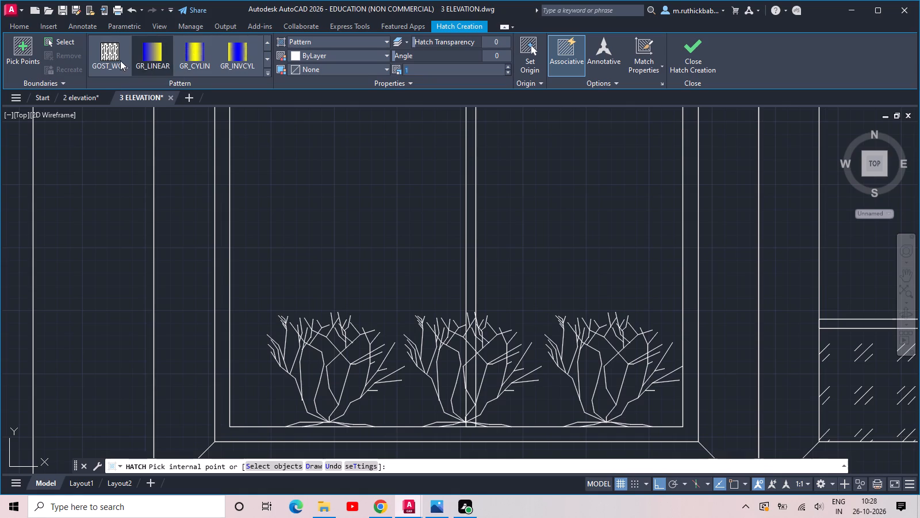
Hatch all four mitred frame sides around the first-floor shrub window with the GOST_WOOD pattern at scale 1.
click(118, 60)
scroll(145, 105, down, 5)
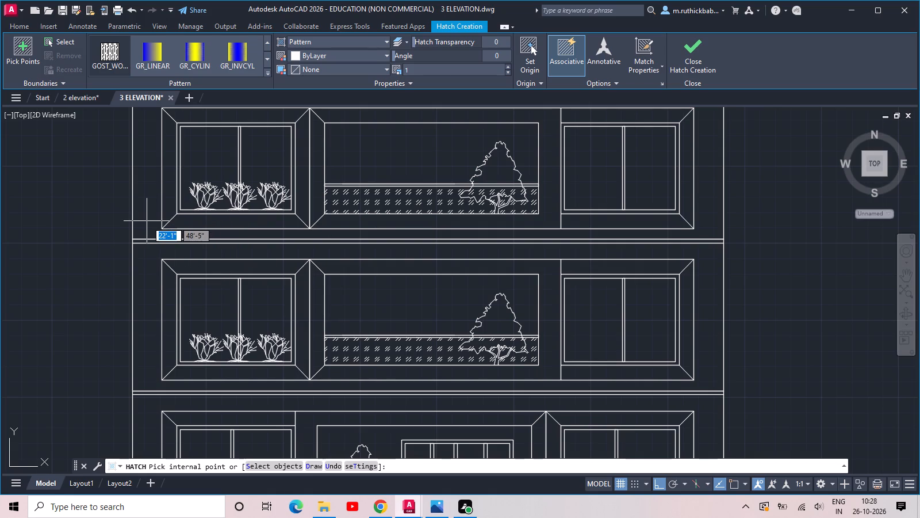
scroll(147, 221, down, 2)
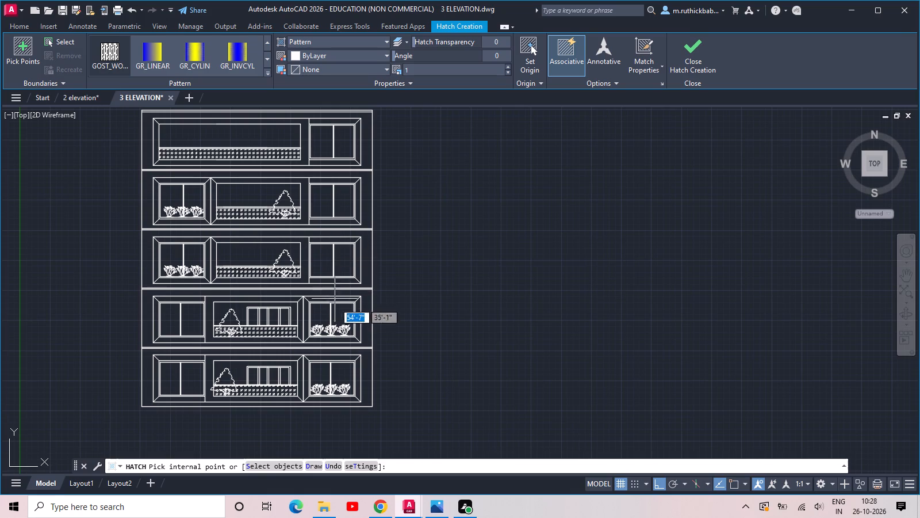
scroll(355, 381, up, 2)
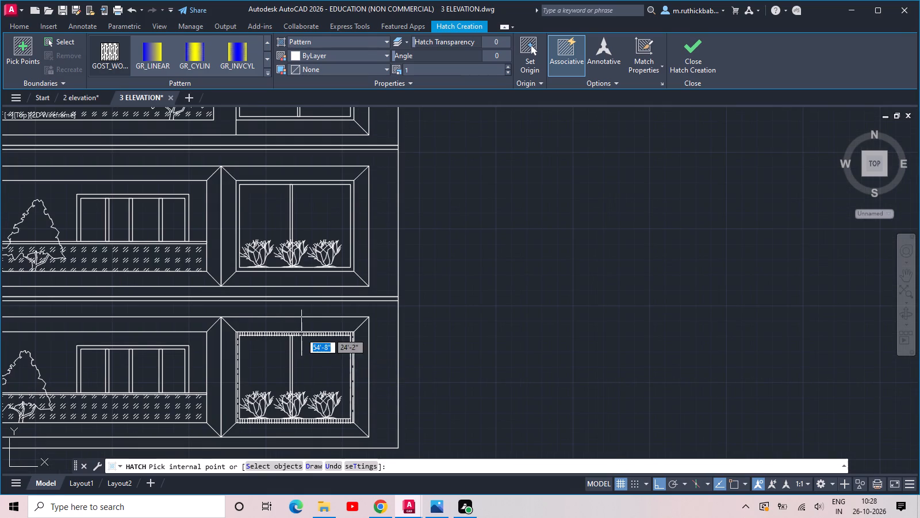
click(287, 326)
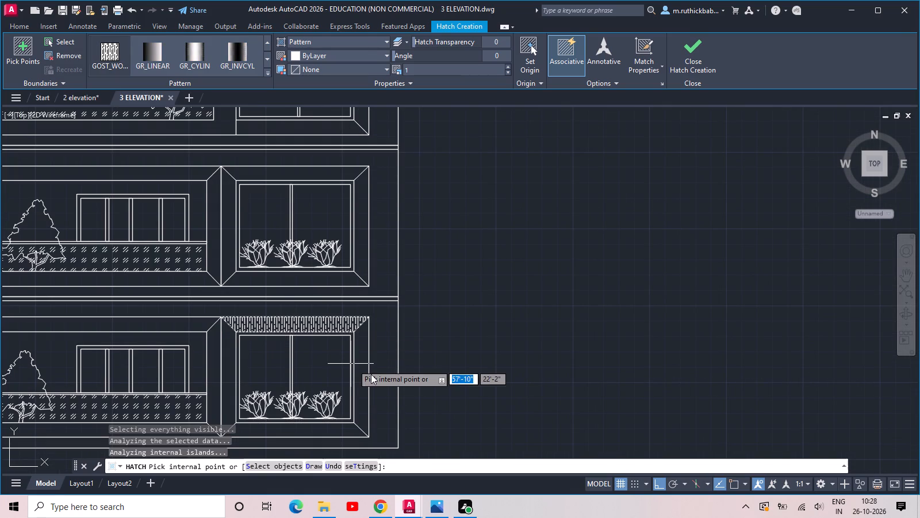
click(363, 378)
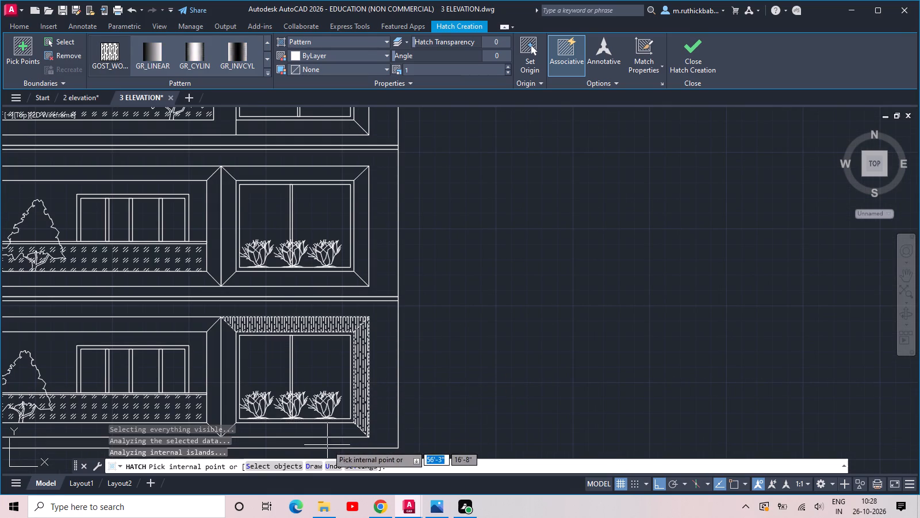
click(321, 429)
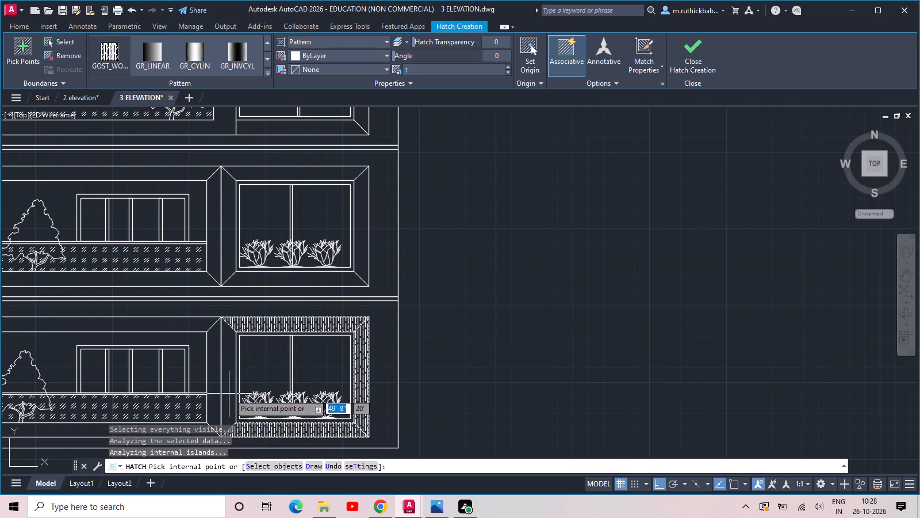
click(229, 394)
Add all four frame sides around the second-floor shrub window to the GOST_WOOD hatch.
click(229, 268)
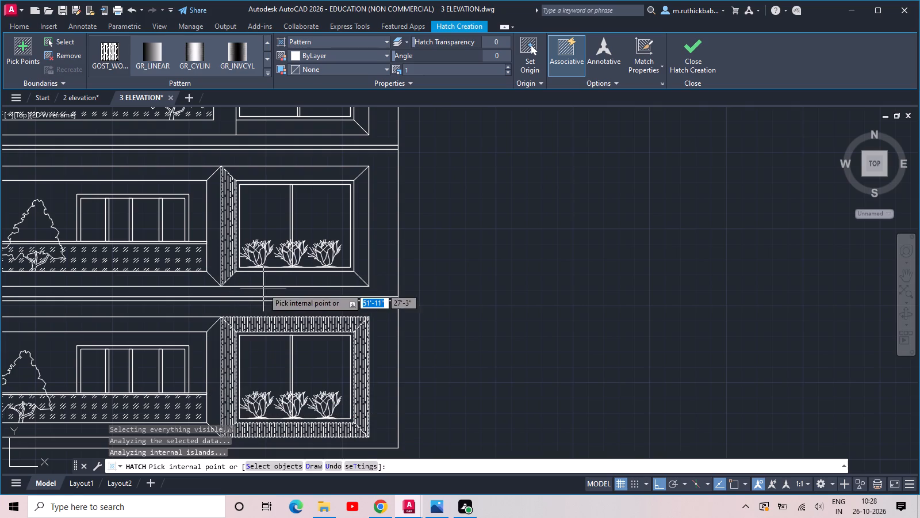
click(264, 281)
click(355, 247)
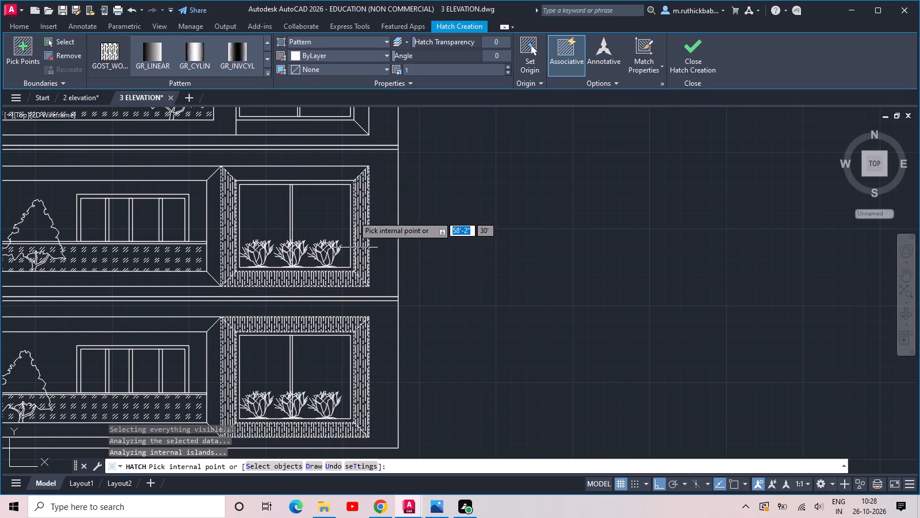
click(328, 170)
Add all four frame sides around the third-floor shrub window to the GOST_WOOD hatch.
scroll(198, 176, down, 1)
middle_drag(198, 176, 532, 321)
click(356, 226)
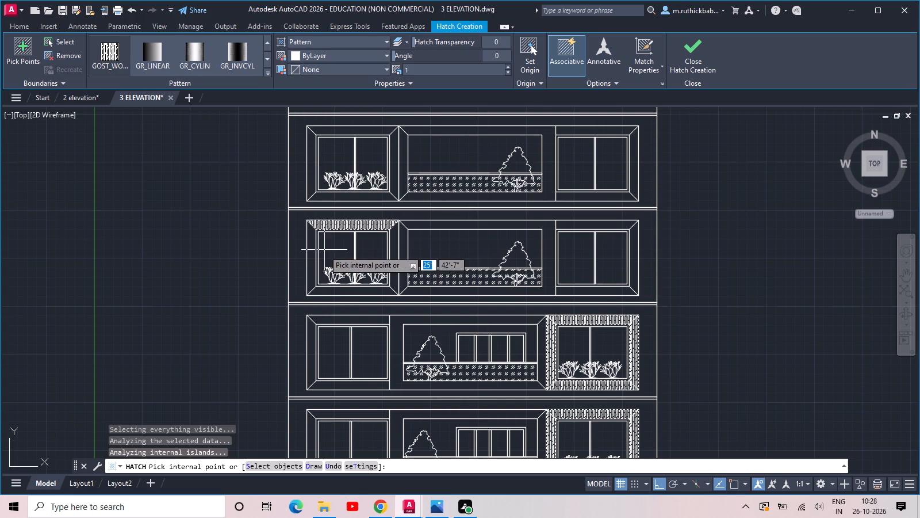
click(310, 260)
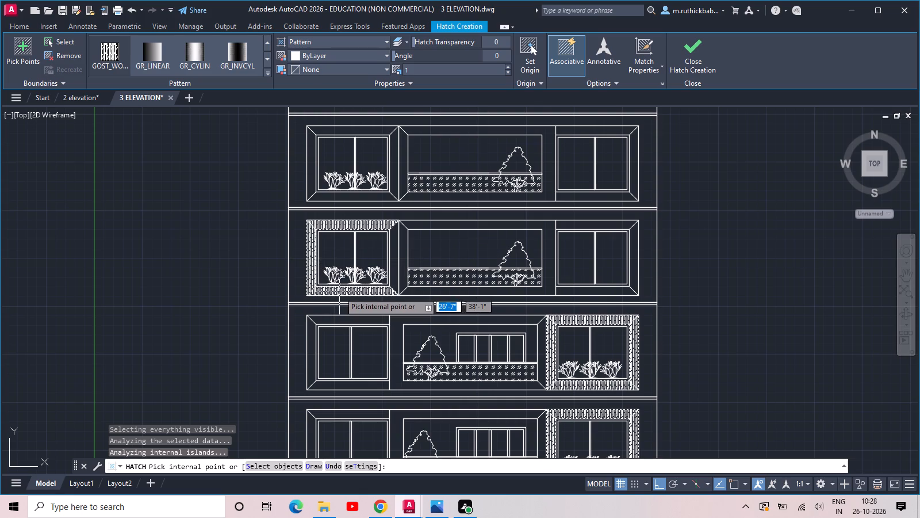
click(339, 292)
click(392, 270)
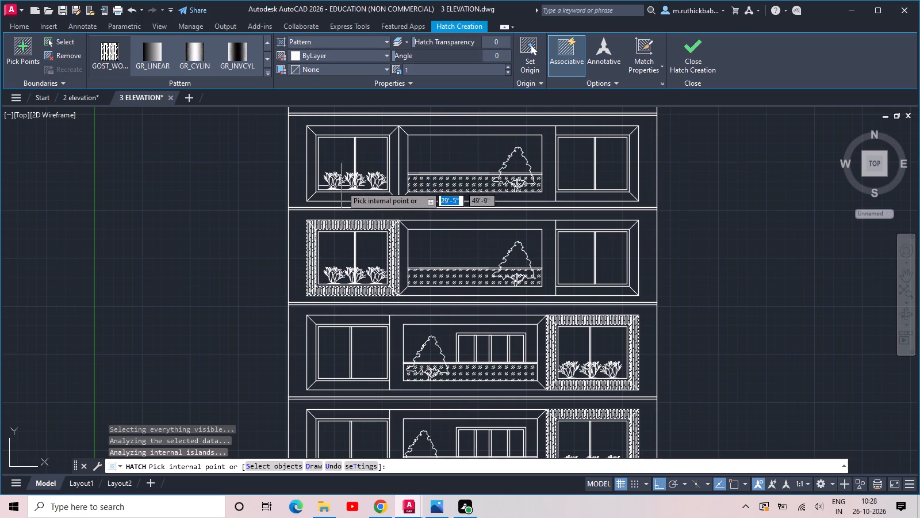
Add all four frame sides around the fourth-floor shrub window to the GOST_WOOD hatch.
click(314, 185)
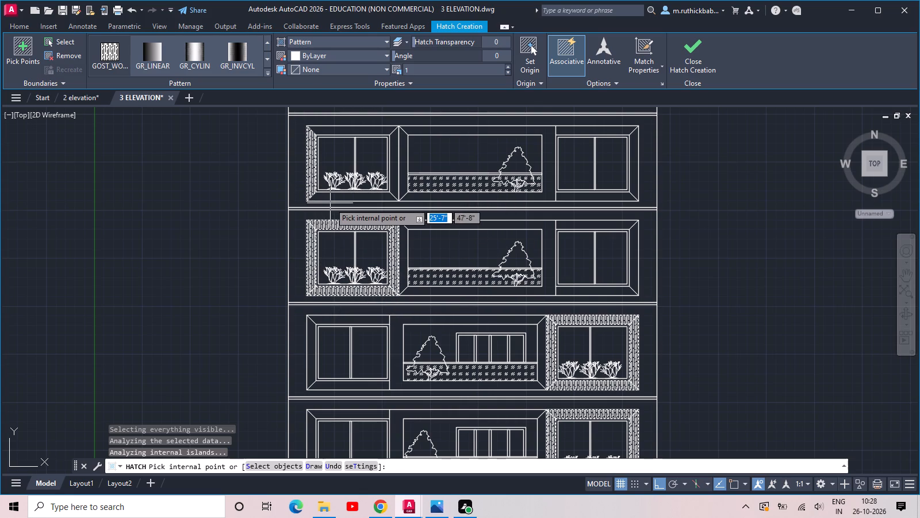
click(334, 199)
click(346, 131)
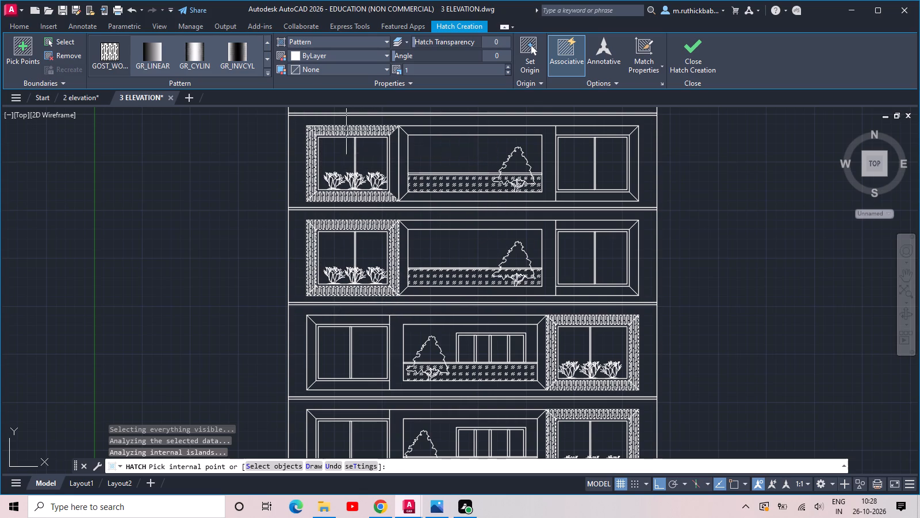
click(396, 166)
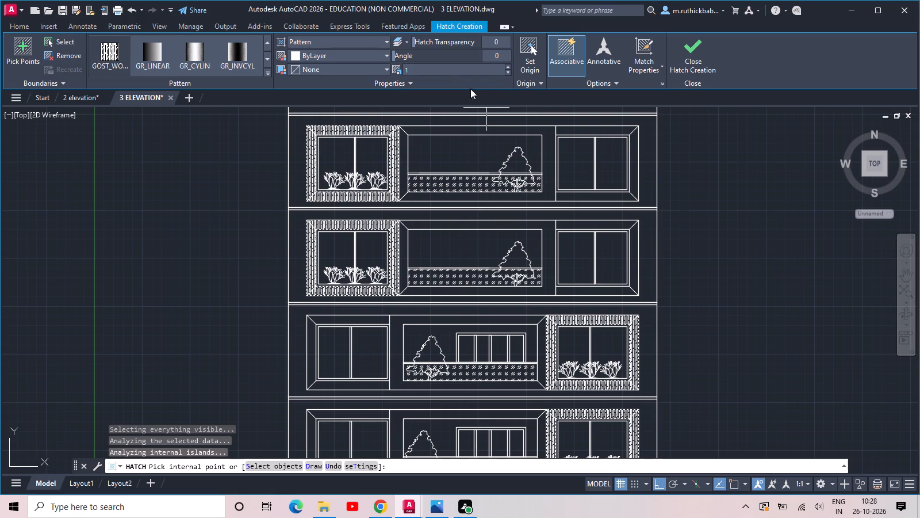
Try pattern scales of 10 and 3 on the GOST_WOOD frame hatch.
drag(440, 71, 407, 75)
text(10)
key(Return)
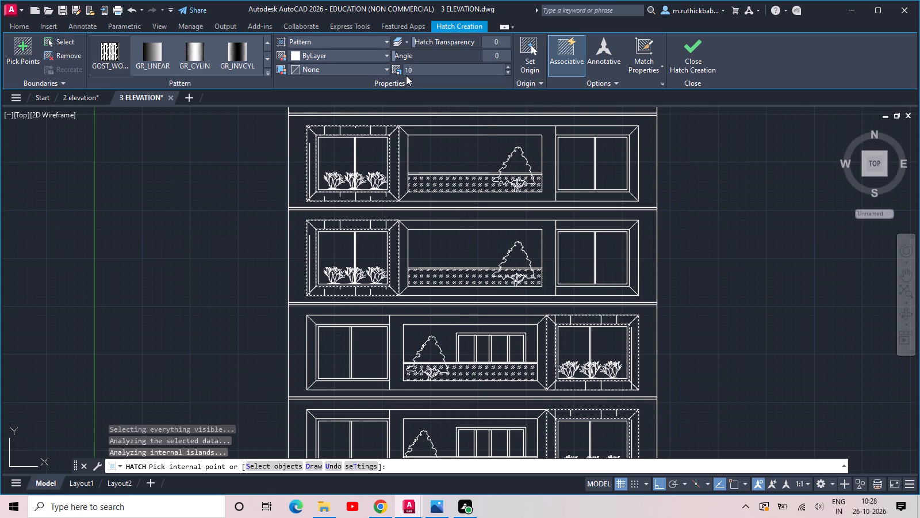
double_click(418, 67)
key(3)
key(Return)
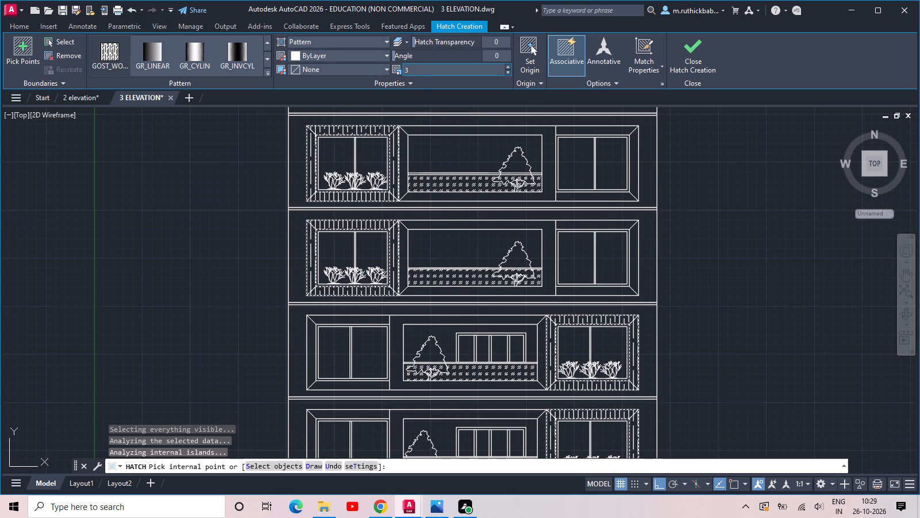
Set the GOST_WOOD frame hatch scale to 2 and finish the hatch.
double_click(413, 66)
key(2)
key(Return)
scroll(413, 66, down, 3)
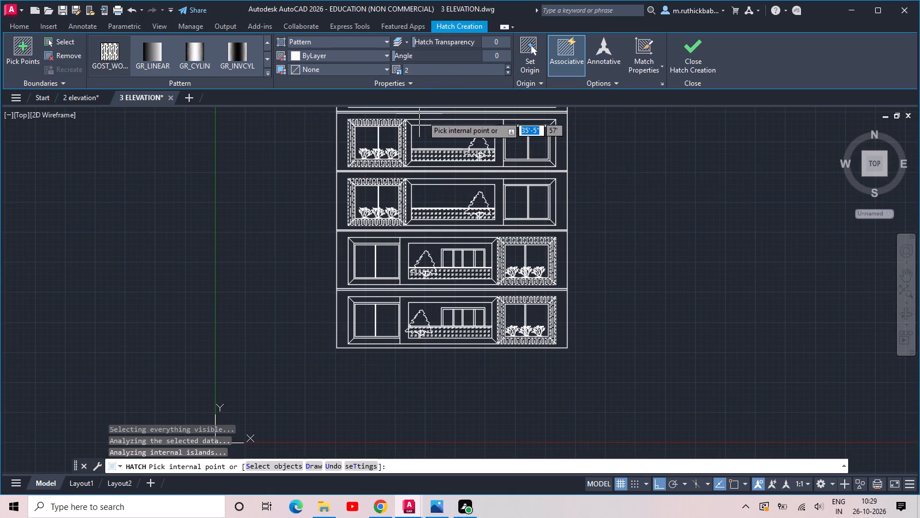
key(Return)
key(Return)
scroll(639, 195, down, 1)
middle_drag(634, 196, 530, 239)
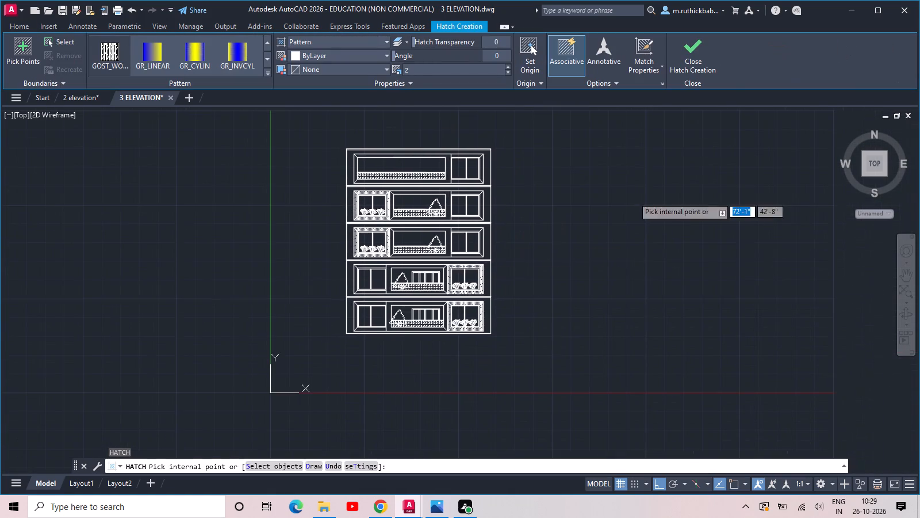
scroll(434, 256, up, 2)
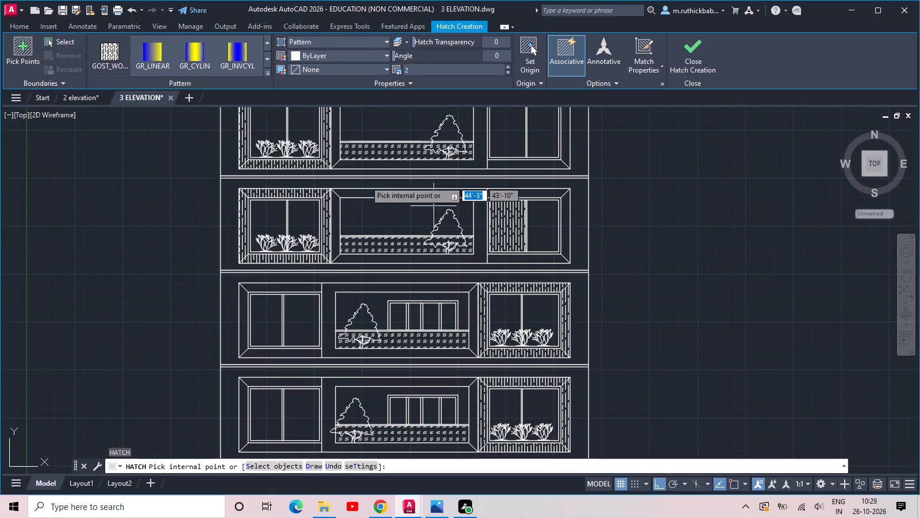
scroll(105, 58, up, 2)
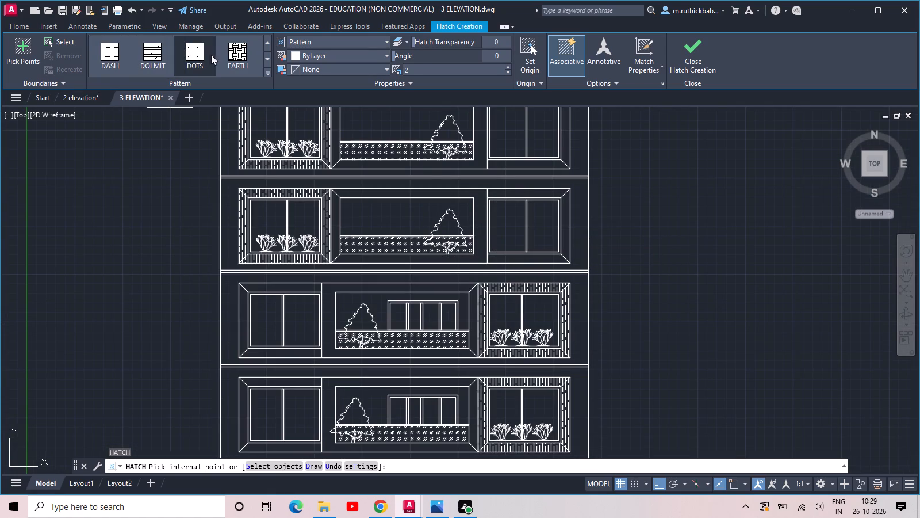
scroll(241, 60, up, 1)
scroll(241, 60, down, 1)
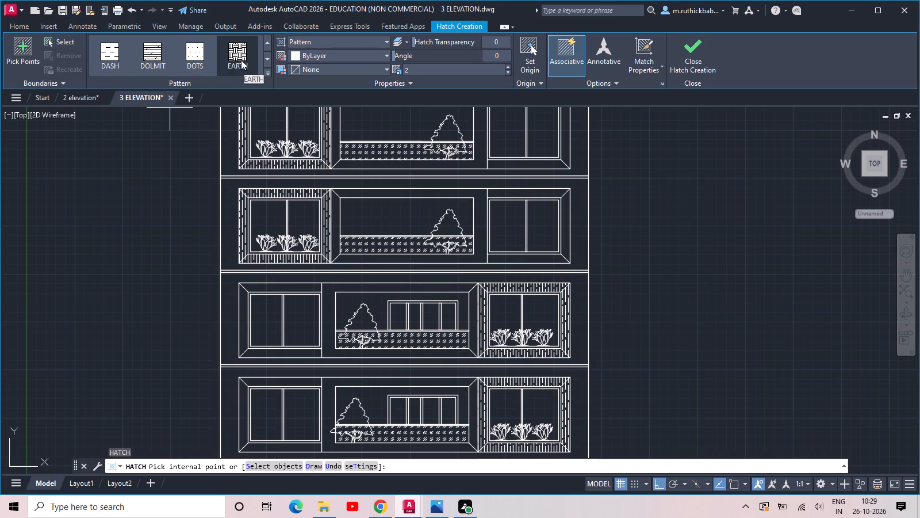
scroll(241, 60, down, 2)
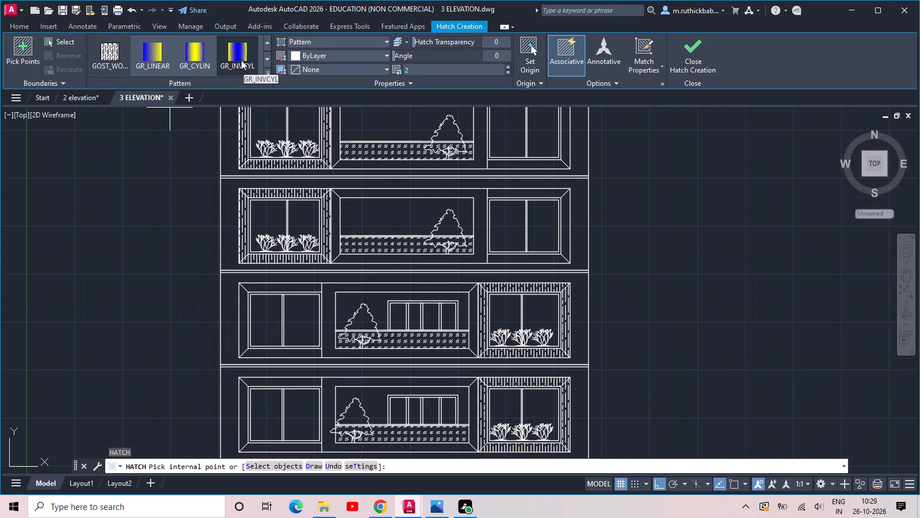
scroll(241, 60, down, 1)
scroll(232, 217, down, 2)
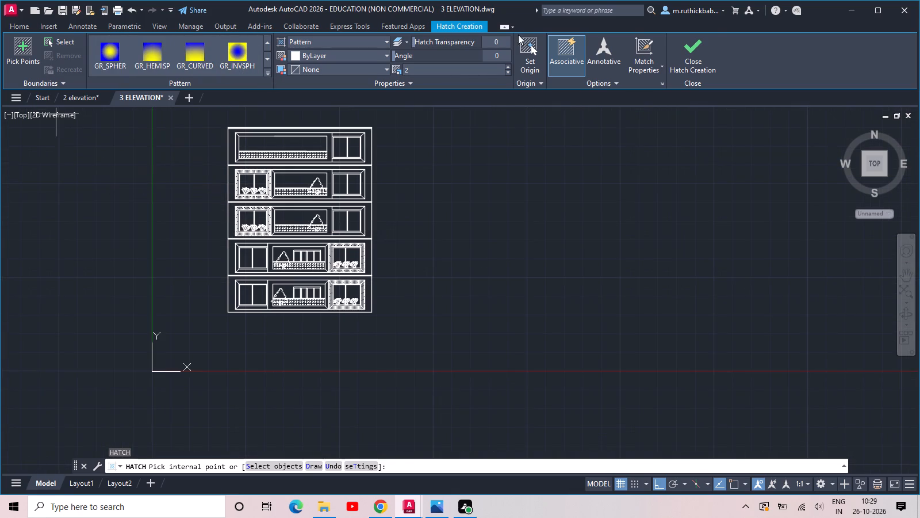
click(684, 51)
Draw a base-storey rectangle about 40'-3" wide and 10' high downward from the building's lower-left corner.
scroll(244, 331, up, 1)
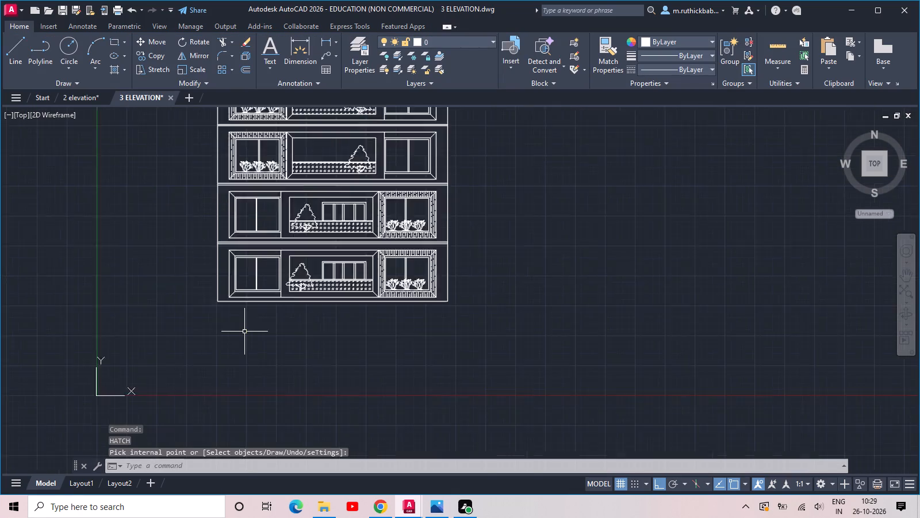
scroll(244, 332, up, 2)
text(REC)
key(space)
click(172, 257)
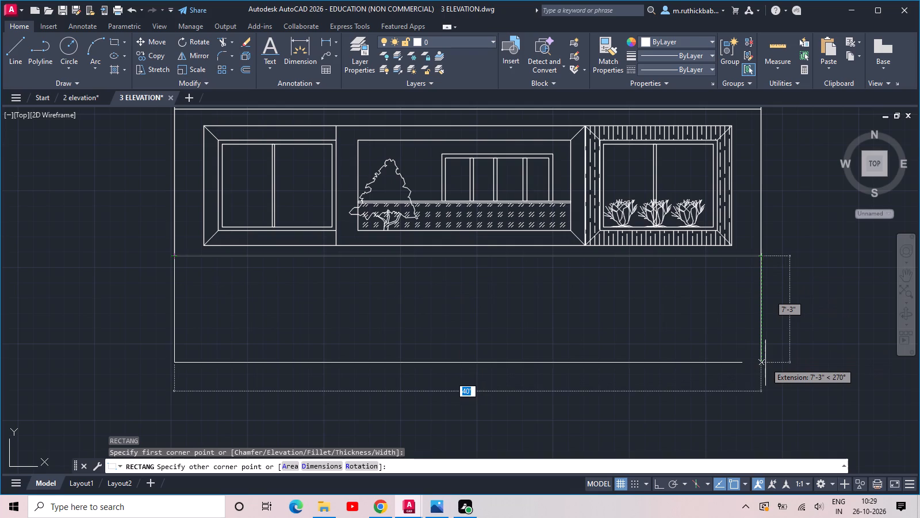
key(Tab)
key(1)
key(0)
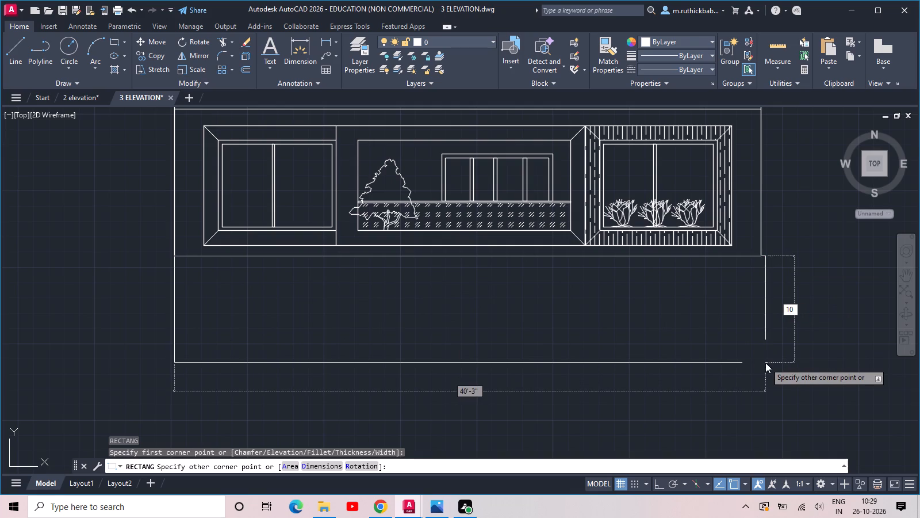
key(apostrophe)
key(Return)
Stretch the base rectangle's right edge inward 3" so it lines up with the building's right wall.
click(781, 296)
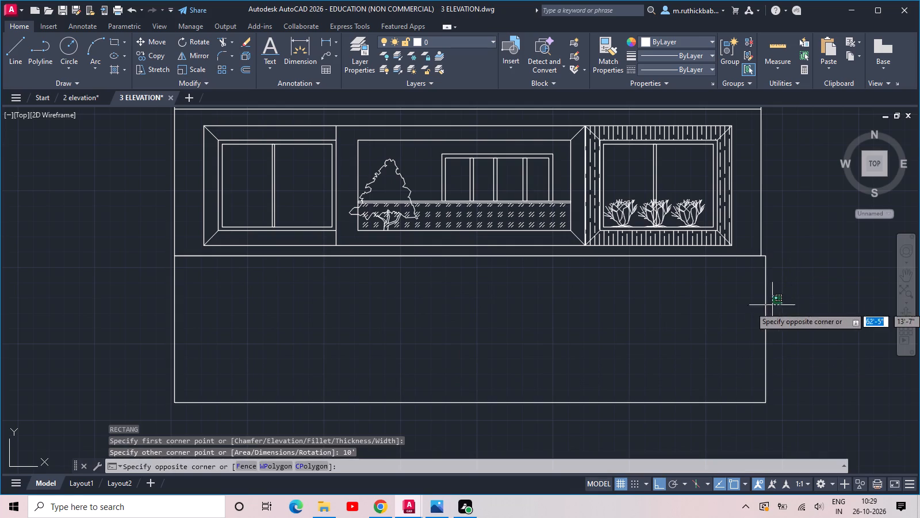
click(760, 319)
scroll(761, 314, up, 1)
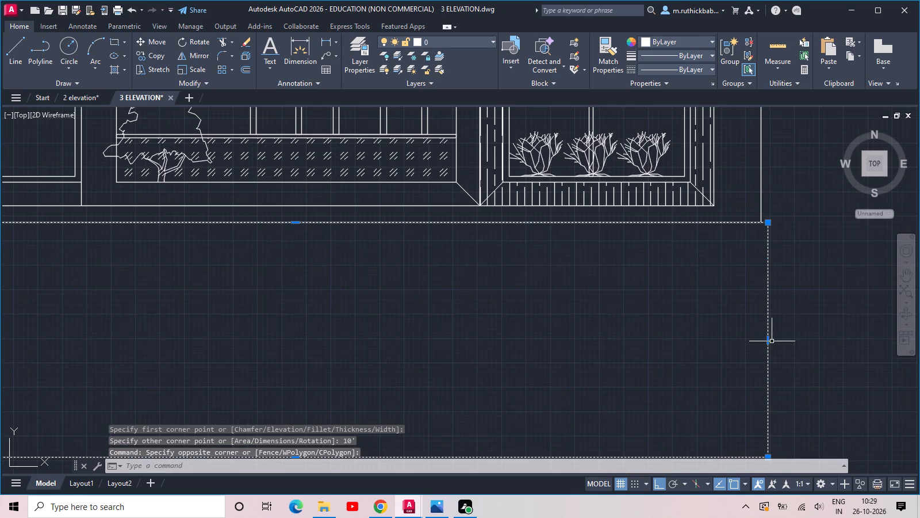
click(768, 342)
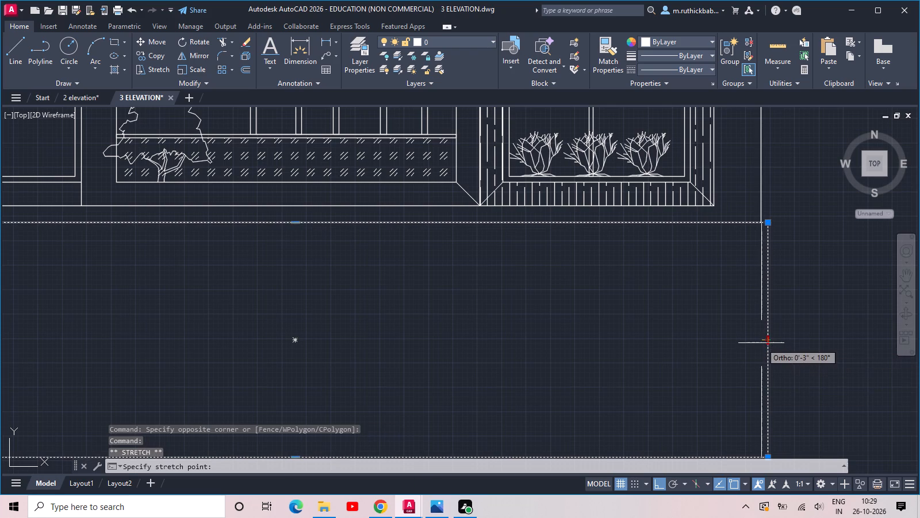
click(761, 343)
key(Escape)
Draw a full-height vertical line in the base storey, aligned with the left edge of the window frame above.
scroll(761, 342, down, 4)
scroll(724, 363, up, 2)
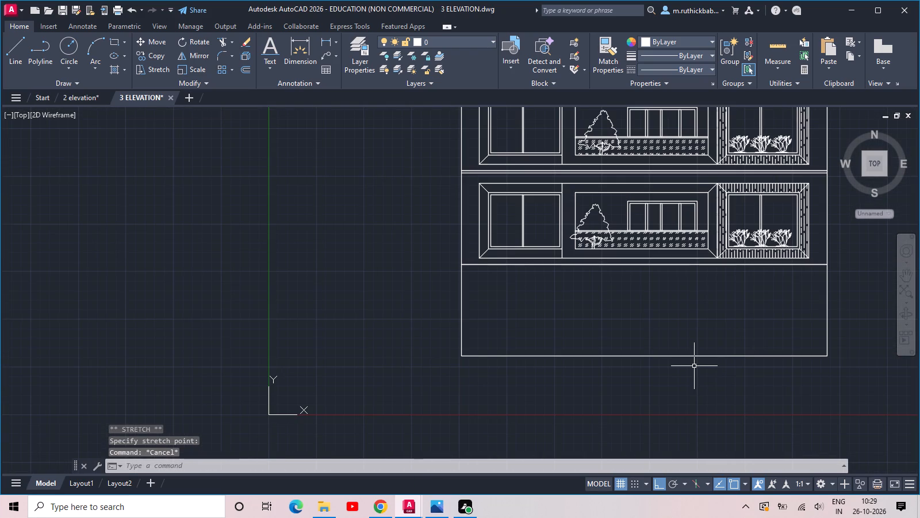
scroll(693, 366, down, 1)
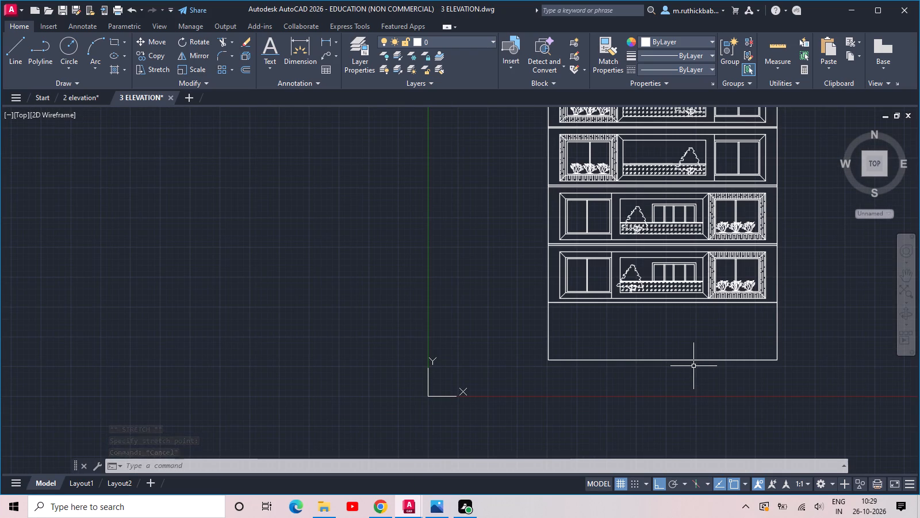
scroll(543, 313, up, 2)
text(L)
key(space)
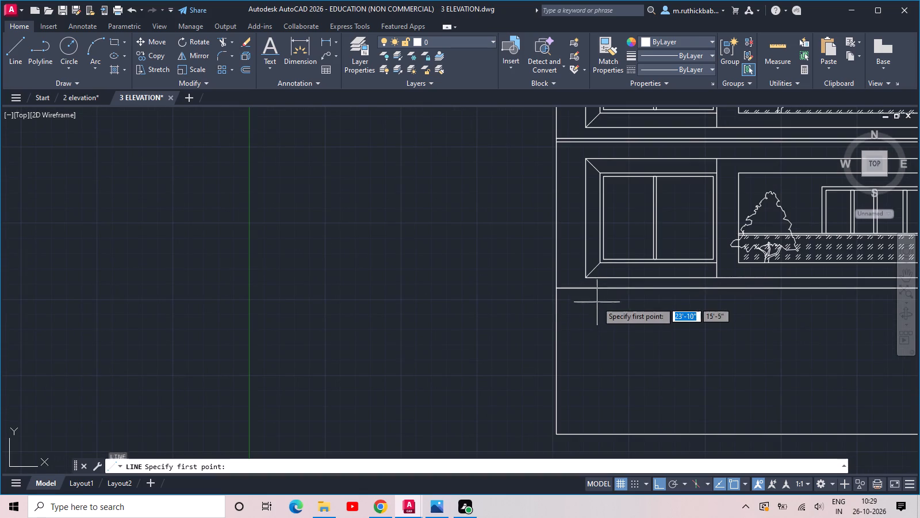
click(587, 290)
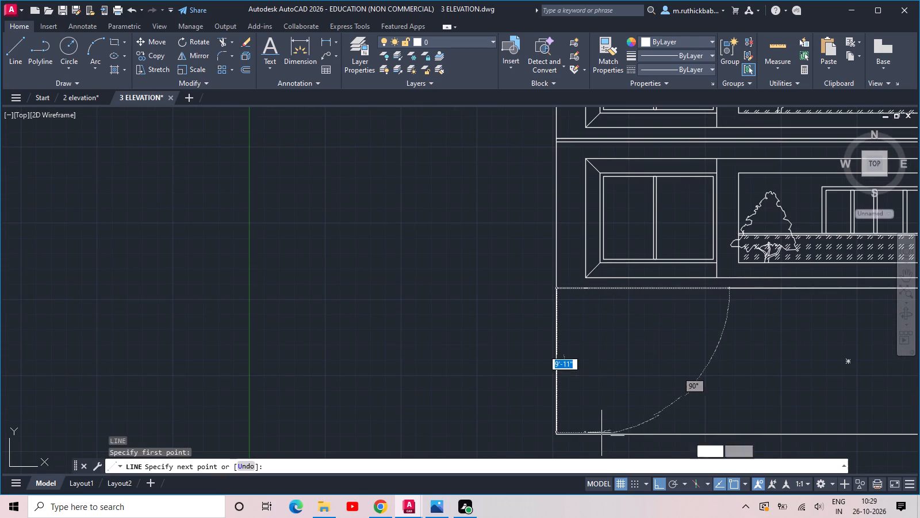
click(587, 431)
key(Escape)
Draw a rectangle about 7'-6" high across the base storey's left wall, from outside the building to its bottom line.
middle_drag(639, 409, 634, 406)
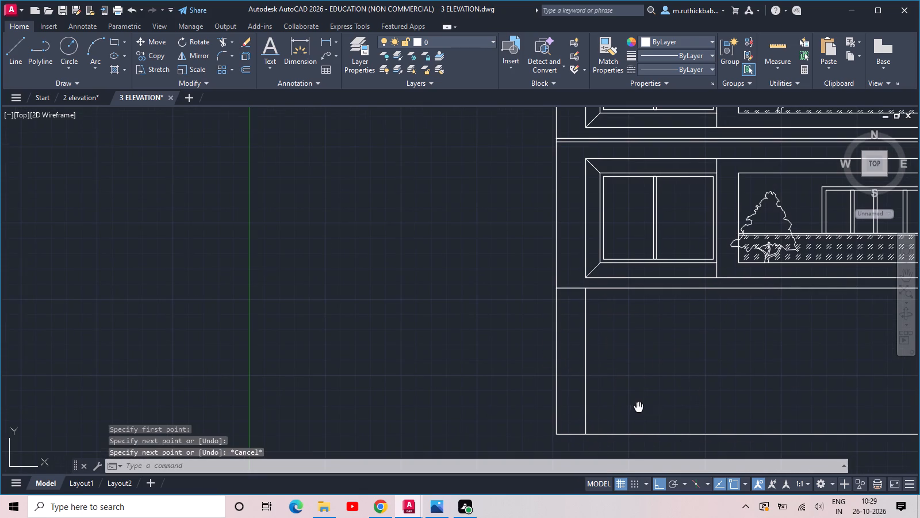
middle_drag(634, 406, 626, 402)
scroll(609, 387, down, 1)
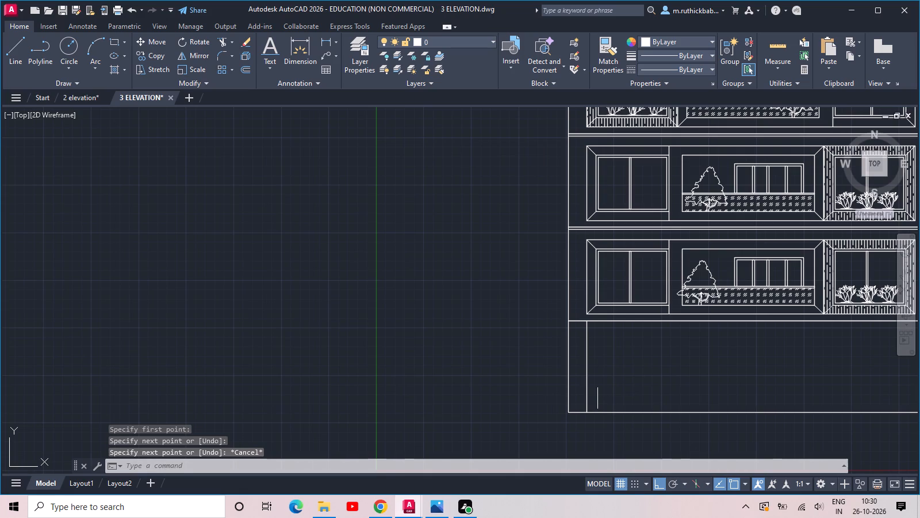
scroll(597, 386, down, 2)
scroll(597, 386, up, 1)
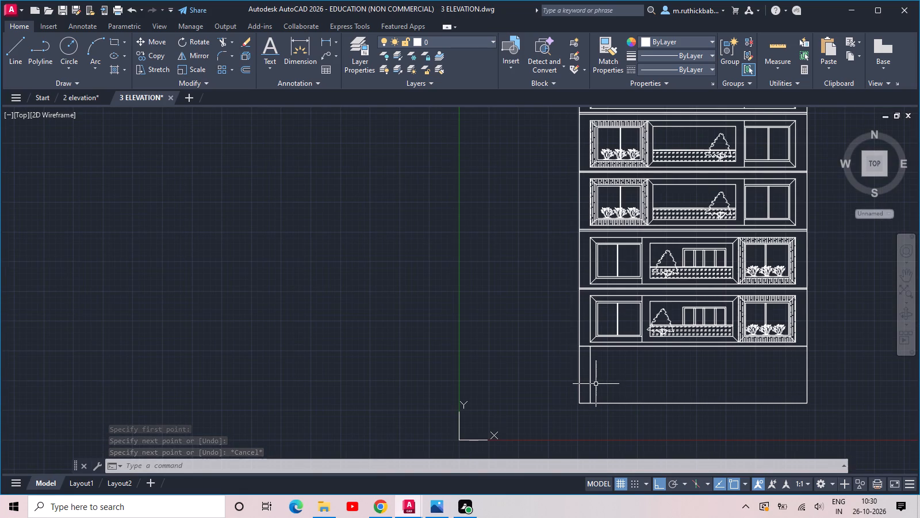
text(REC)
key(space)
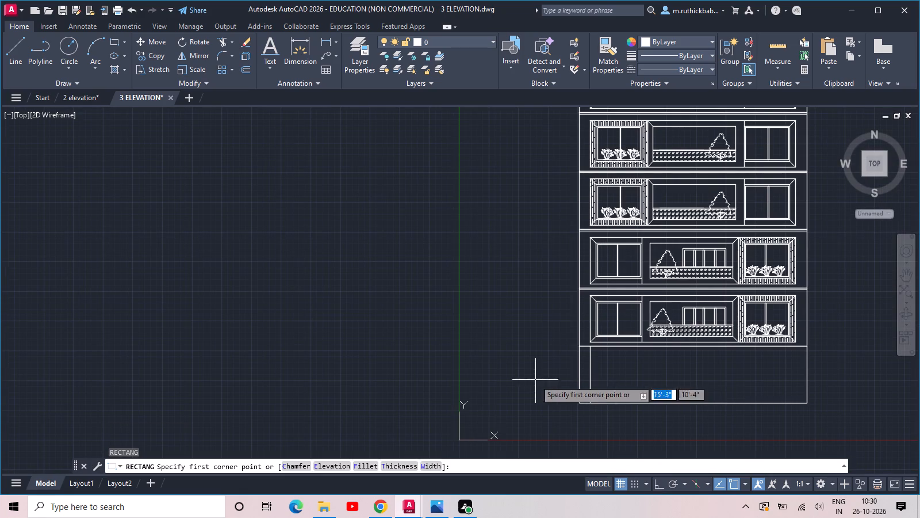
click(540, 361)
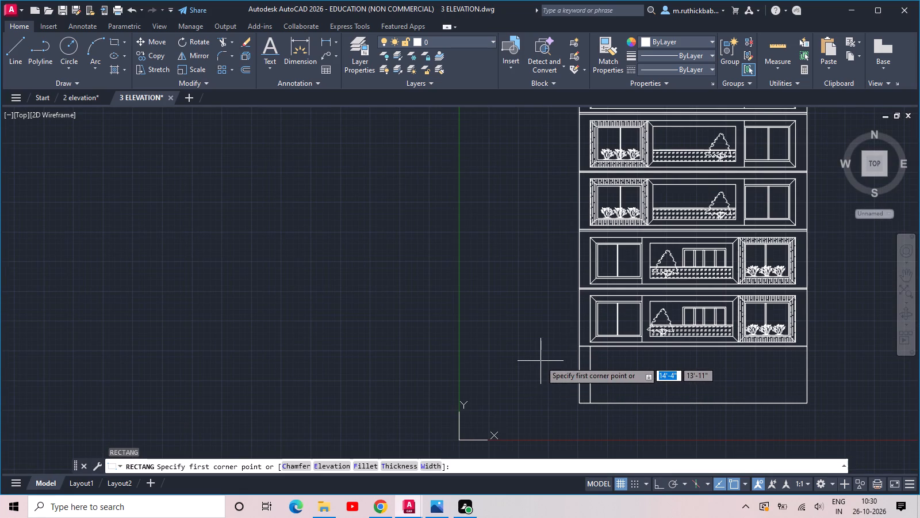
click(604, 403)
Draw a wider rectangle about 7'-6" high from beside the first one's upper-right corner to the base storey's bottom line.
key(space)
scroll(607, 375, up, 3)
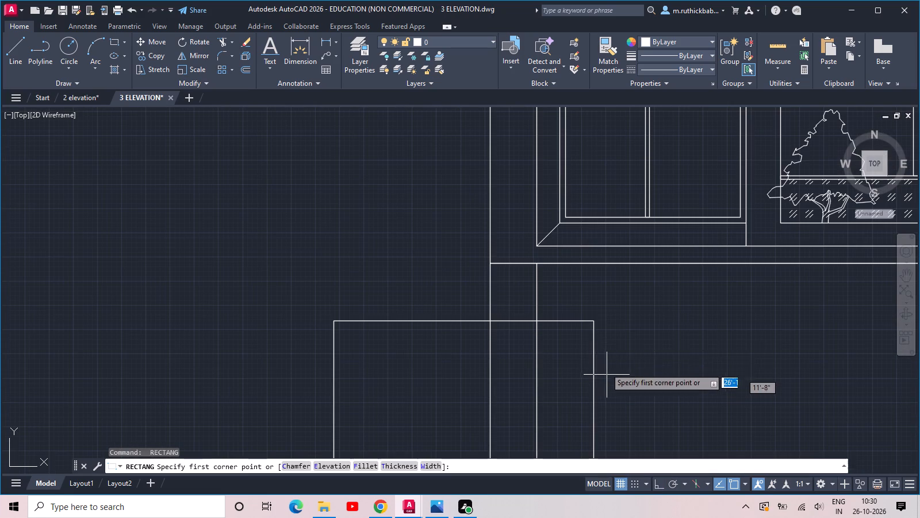
scroll(600, 323, up, 3)
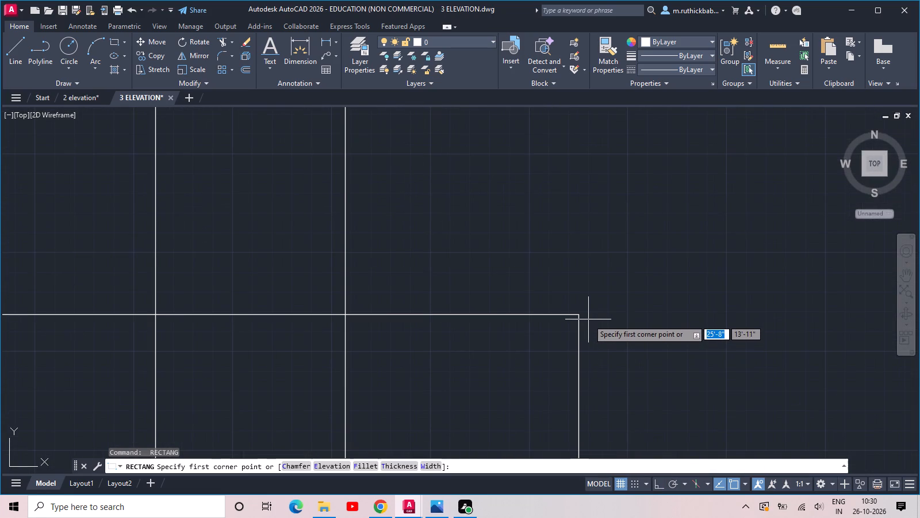
click(587, 315)
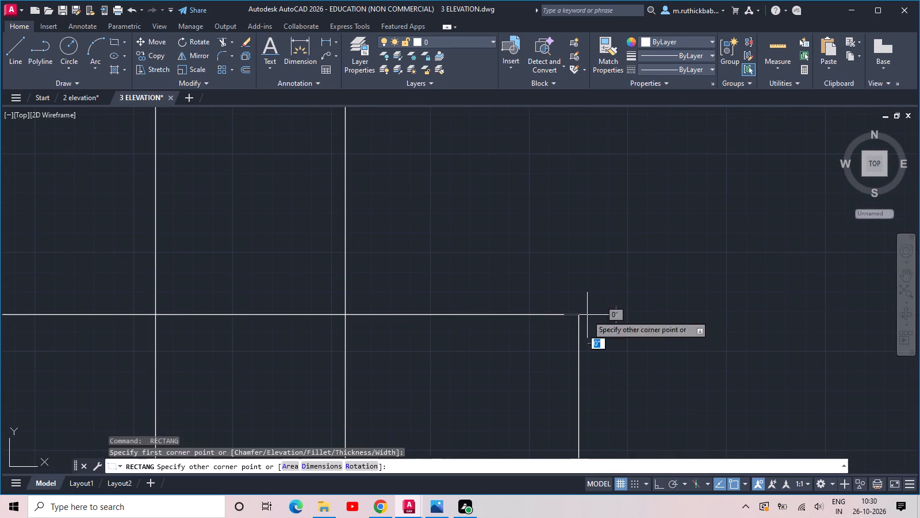
middle_drag(591, 359, 584, 270)
scroll(584, 246, down, 5)
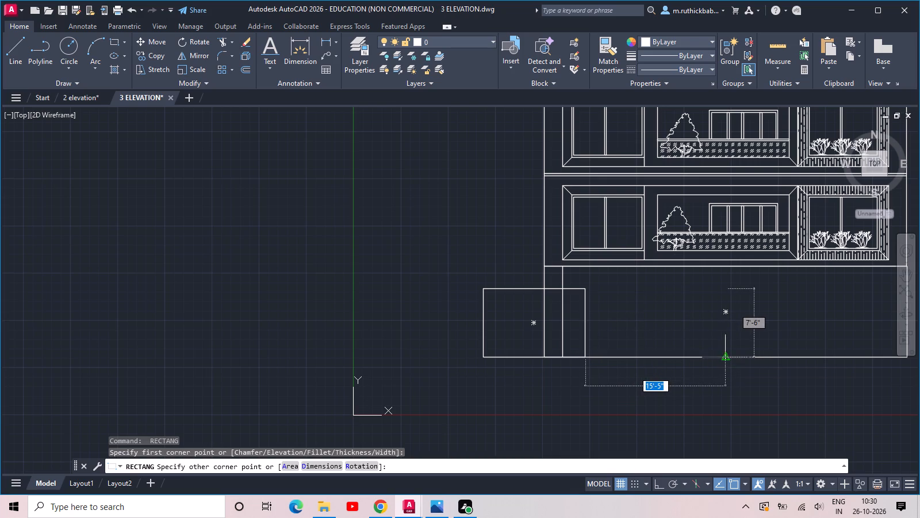
click(797, 357)
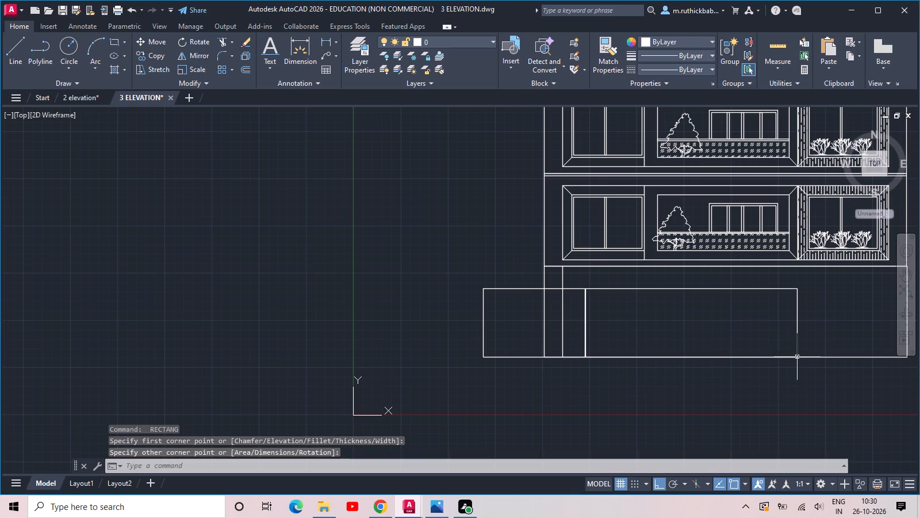
Draw a rectangle about 13'-6" by 7'-6" from beside the wide rectangle's upper-right corner past the building's right wall to the bottom line.
scroll(797, 357, up, 2)
middle_drag(793, 342, 681, 364)
key(space)
scroll(688, 205, up, 1)
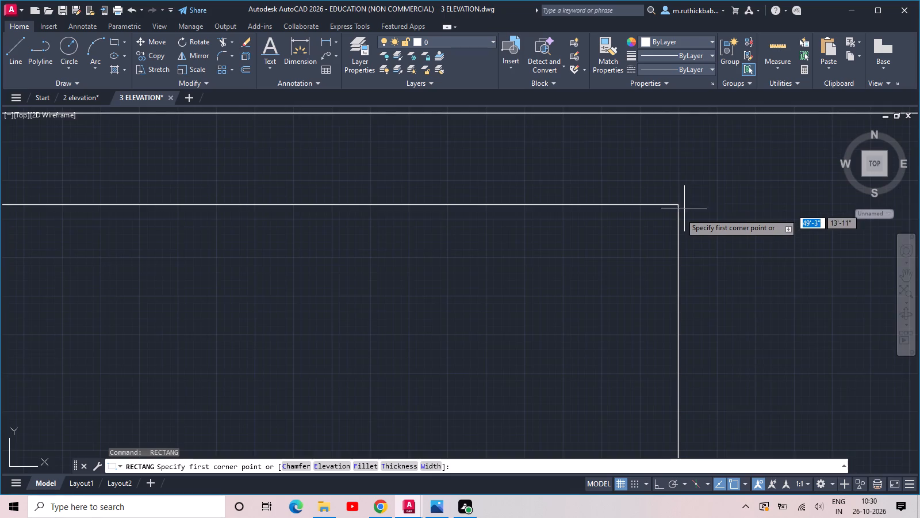
scroll(678, 215, up, 3)
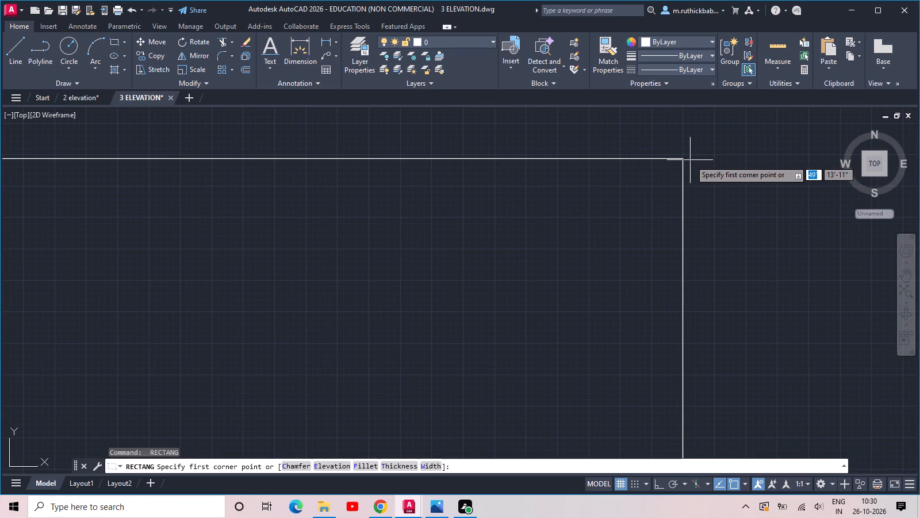
click(690, 160)
middle_drag(692, 242, 612, 178)
scroll(606, 174, down, 7)
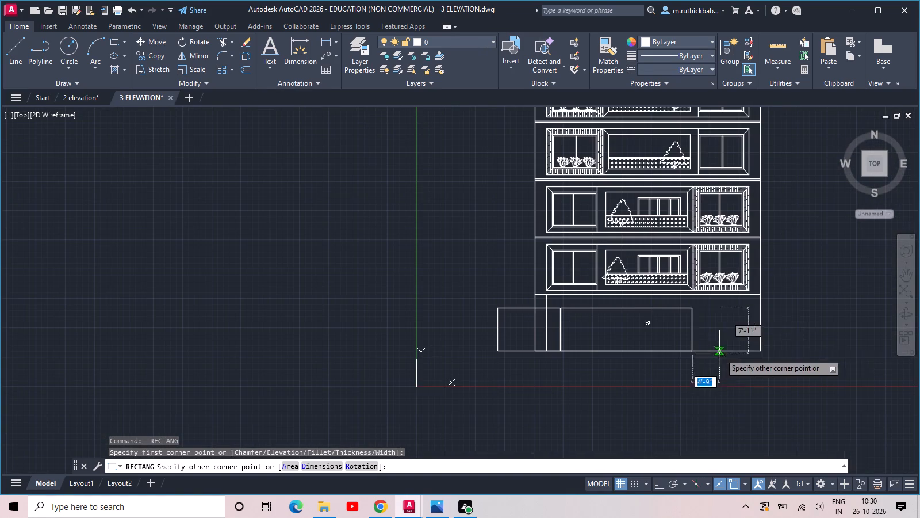
scroll(771, 351, up, 2)
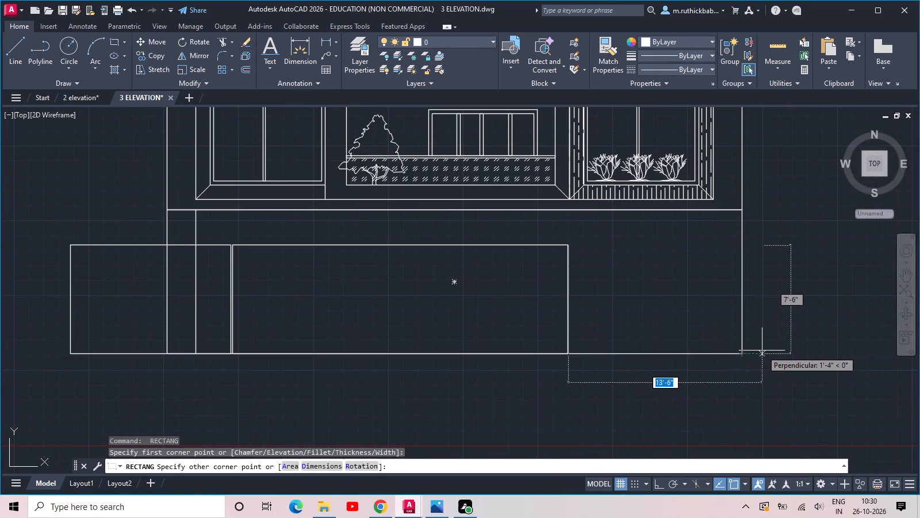
click(763, 350)
key(Escape)
Draw a thin horizontal strip rectangle about 23'-5" by 6" across the central opening, just below its top edge.
middle_drag(363, 306, 509, 308)
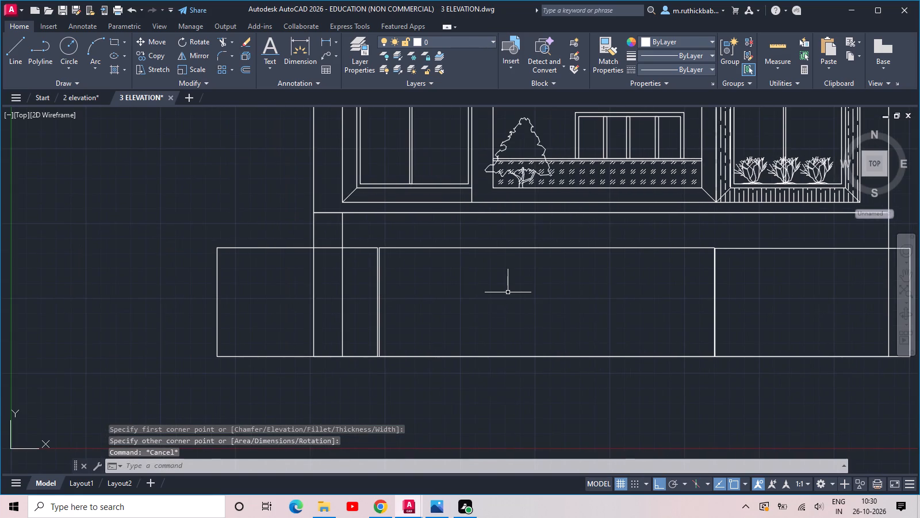
scroll(503, 292, up, 1)
text(REC)
key(space)
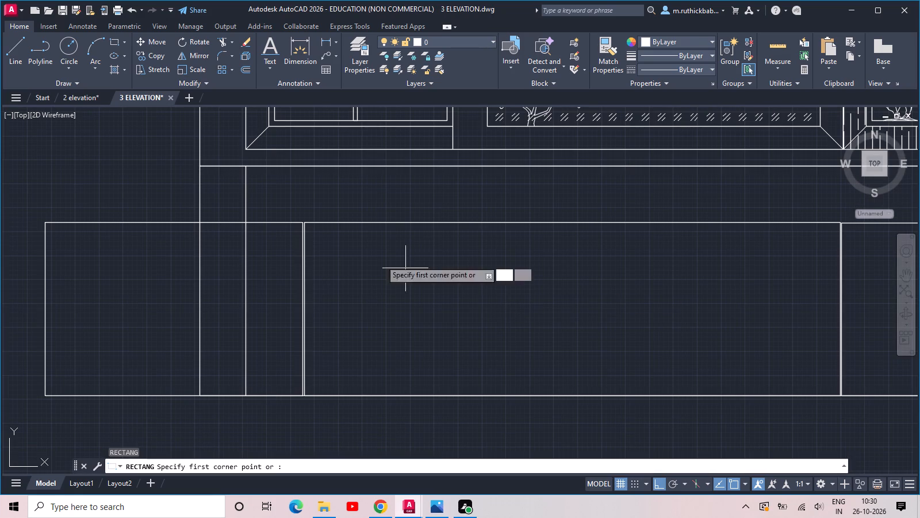
scroll(302, 230, up, 4)
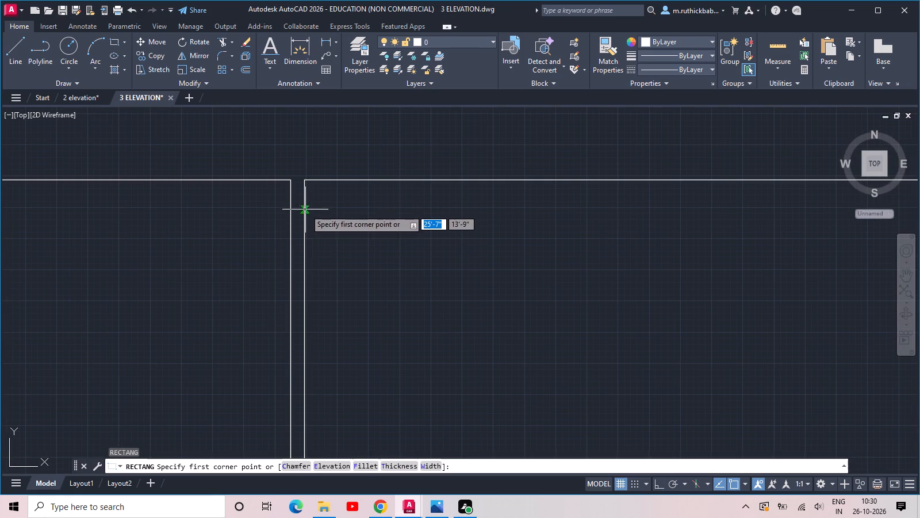
click(305, 210)
middle_drag(641, 238, 384, 270)
scroll(369, 268, down, 3)
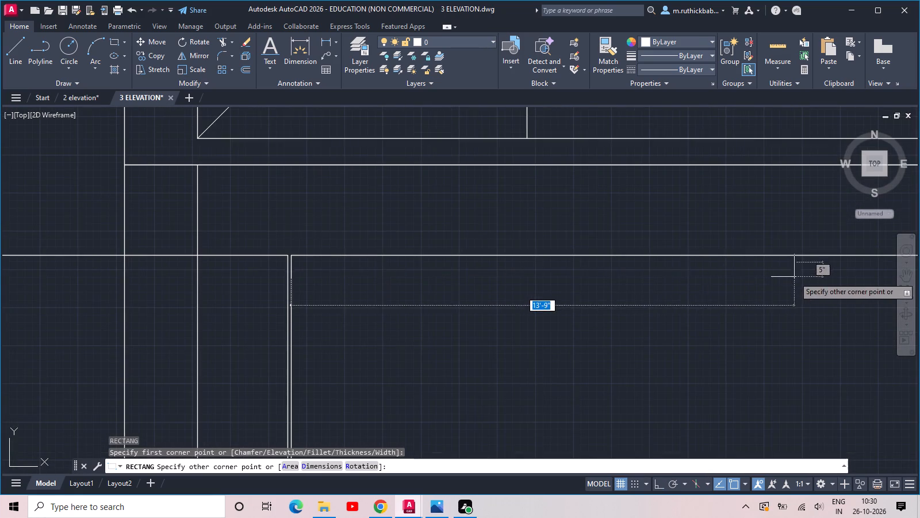
middle_drag(795, 277, 360, 288)
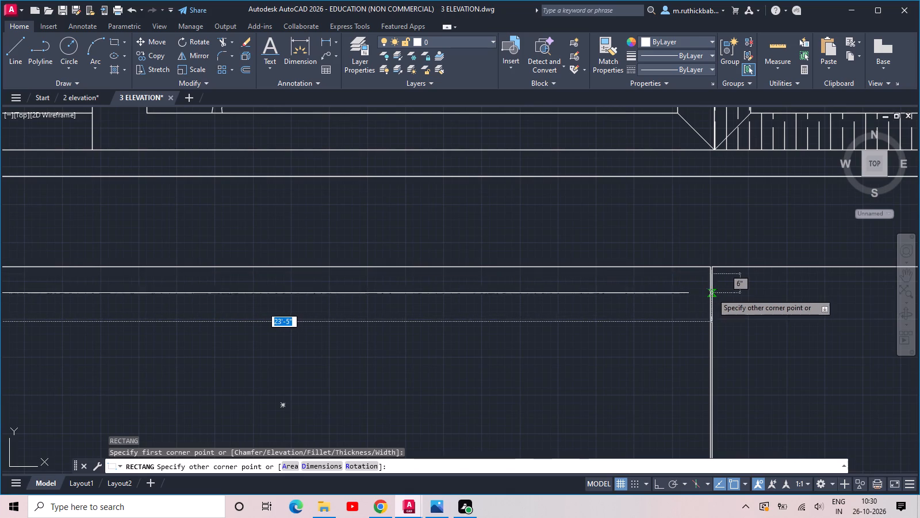
click(714, 293)
Copy the strip straight down six times within the central opening: two spaced below the original and four rising from the bottom line.
click(586, 322)
click(559, 286)
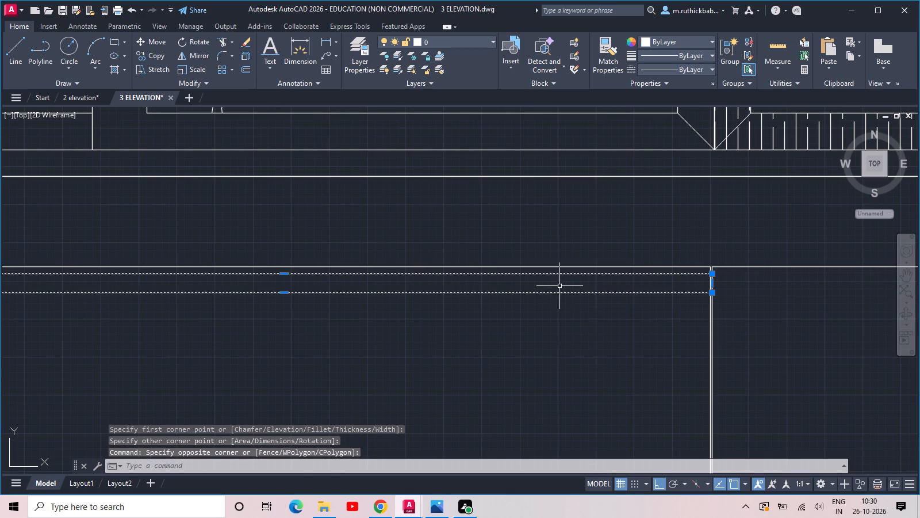
key(c)
key(o)
key(space)
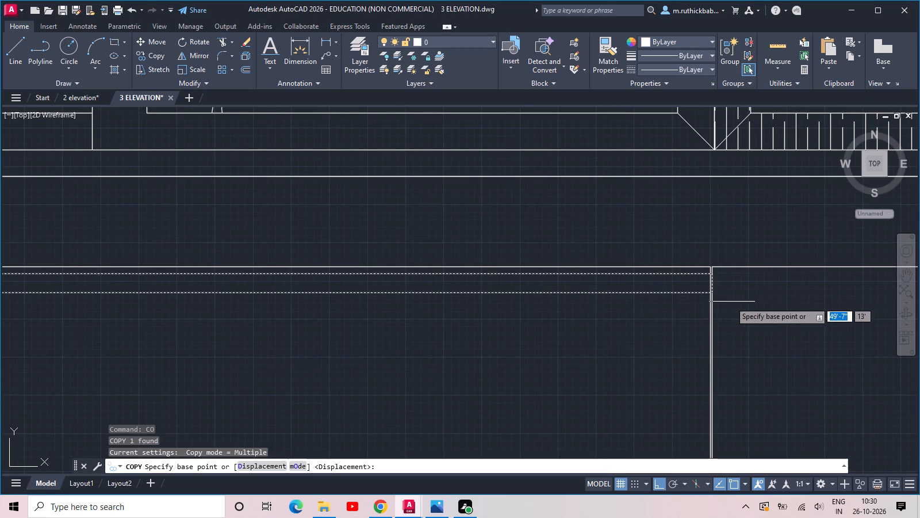
click(707, 294)
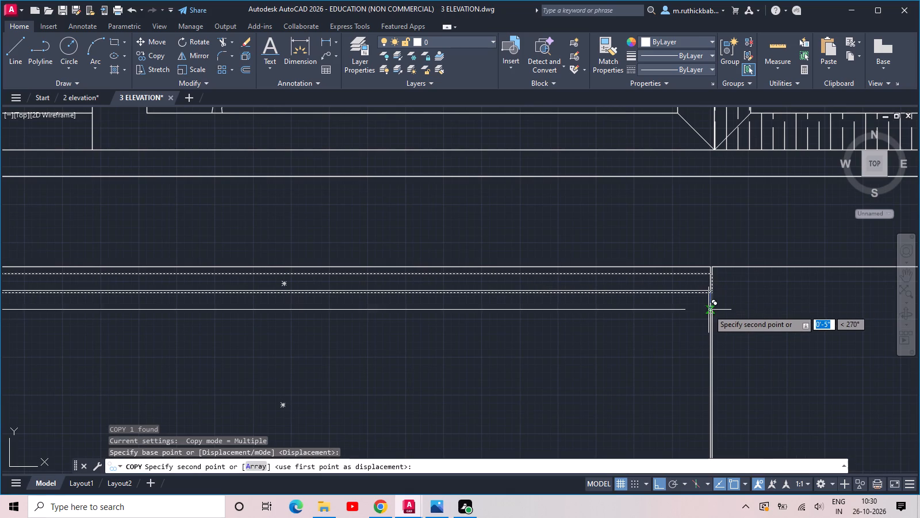
click(708, 319)
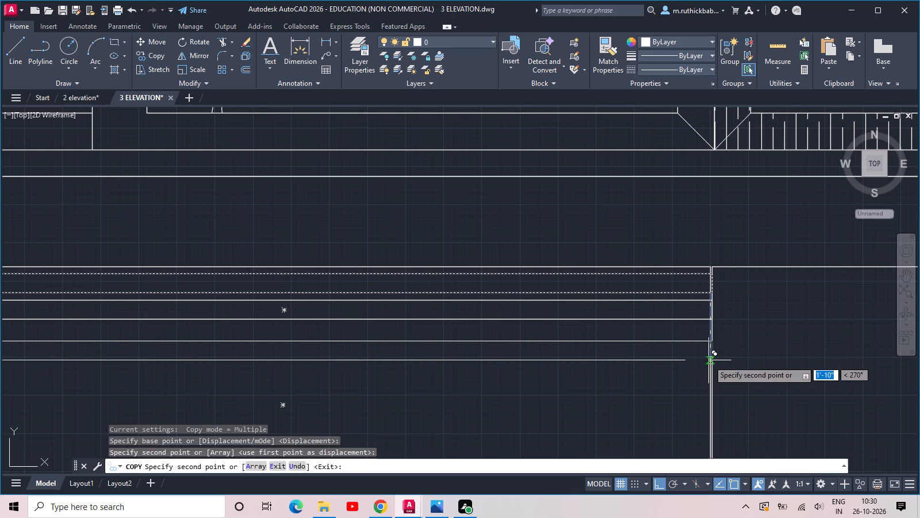
click(708, 355)
middle_drag(637, 412, 649, 261)
scroll(656, 225, down, 2)
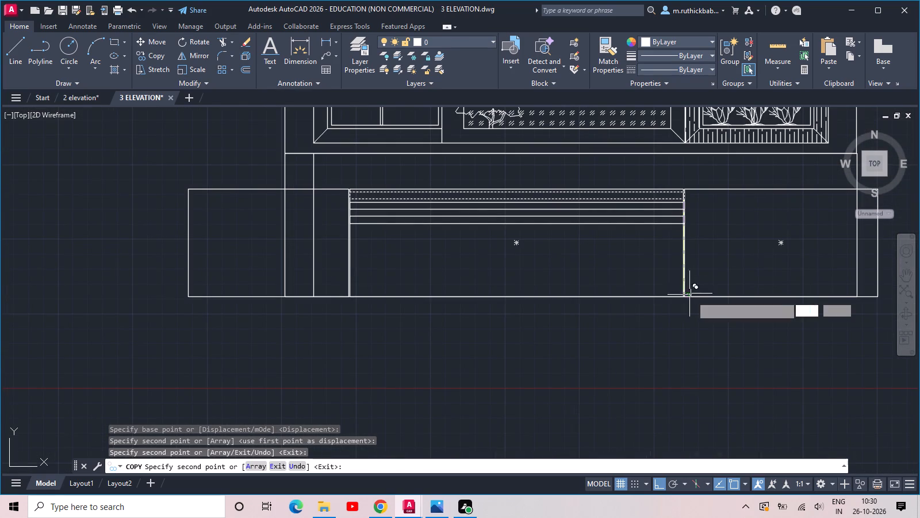
click(684, 298)
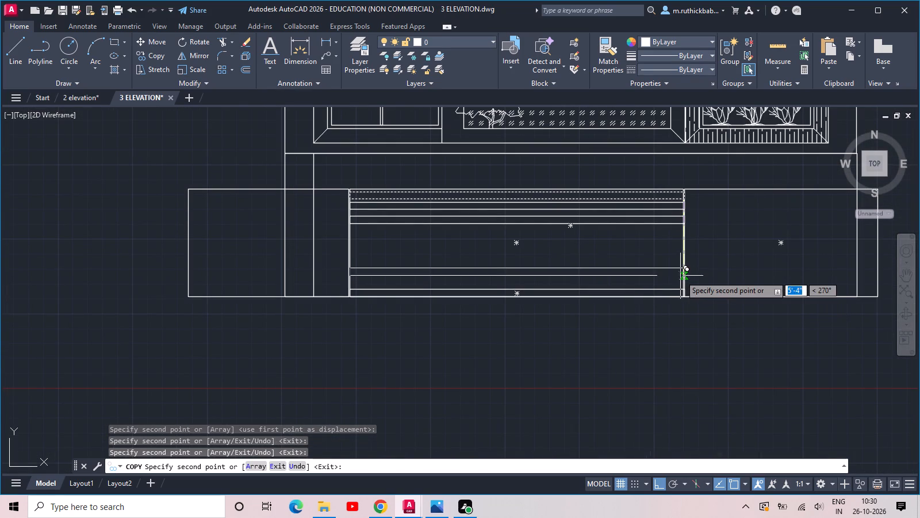
click(681, 283)
click(680, 269)
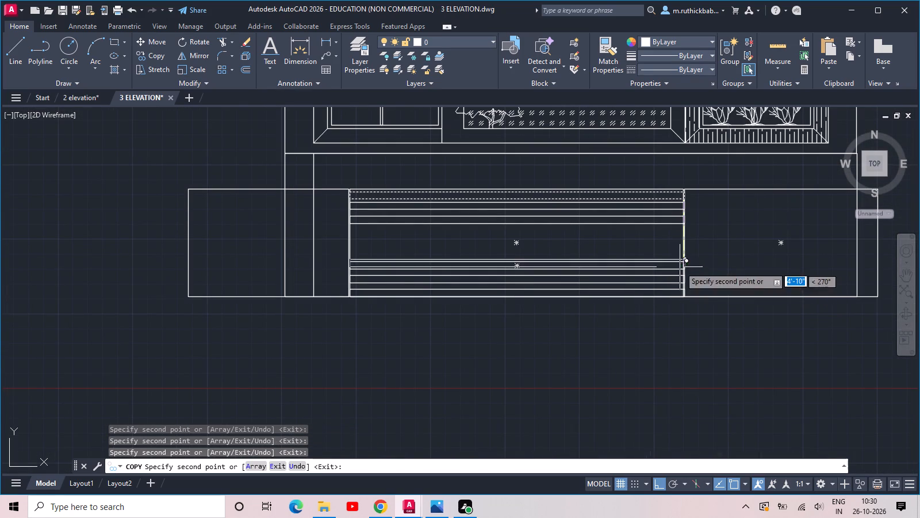
click(678, 247)
key(Escape)
scroll(624, 292, down, 3)
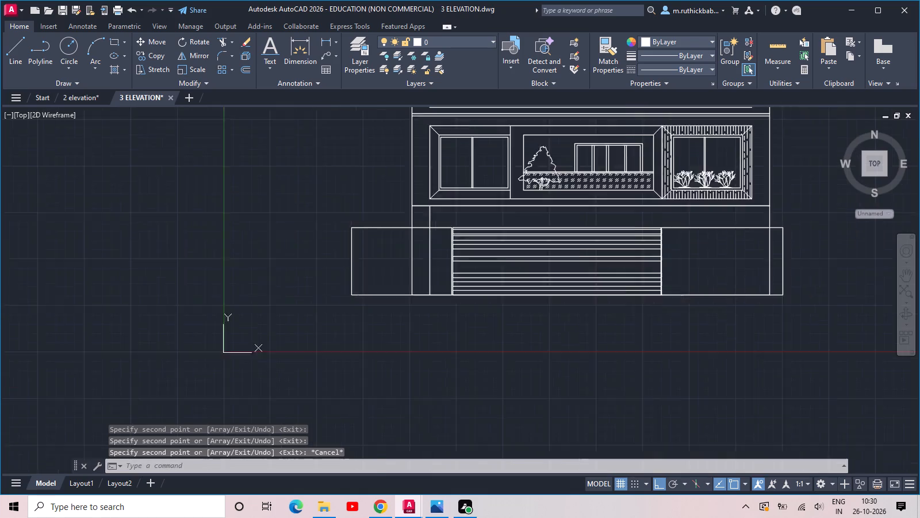
Draw a rectangle about 9'-9" by 5' inside the right-hand opening, starting from its top edge.
middle_drag(637, 300, 526, 323)
scroll(550, 299, up, 2)
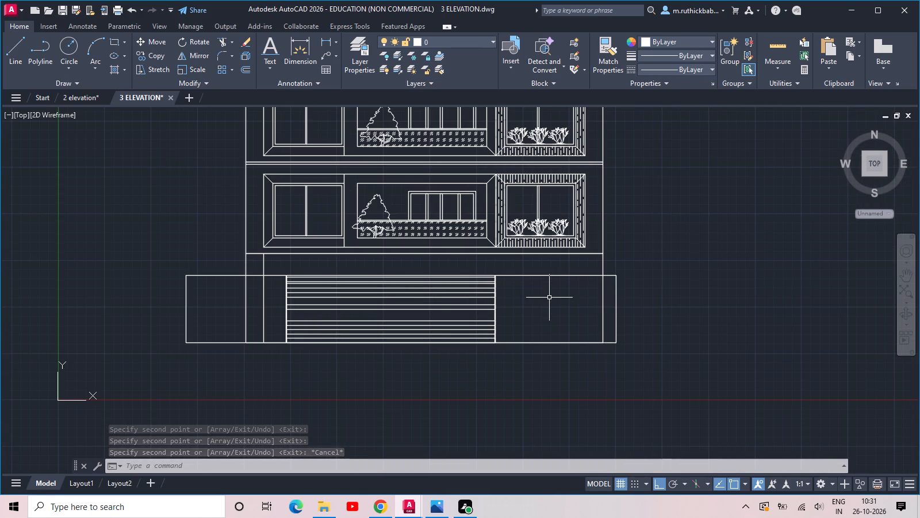
scroll(538, 300, up, 2)
text(REC)
key(space)
click(450, 241)
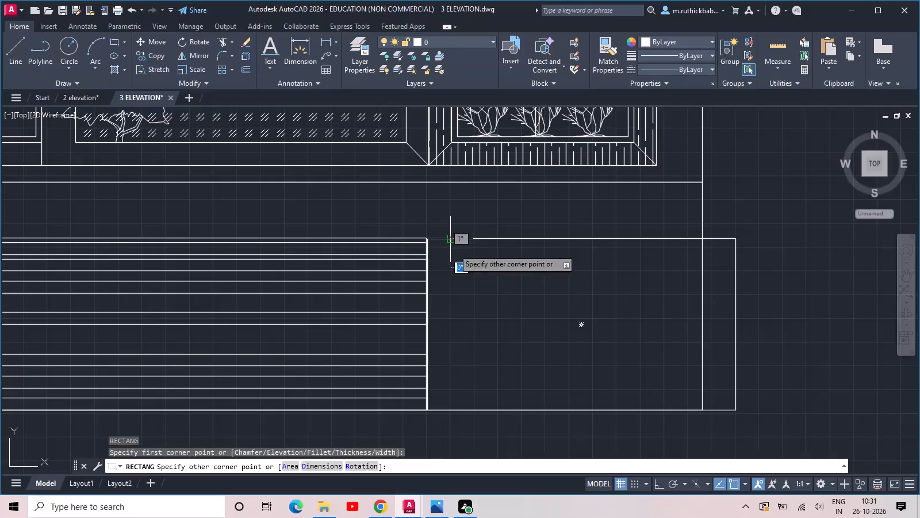
click(672, 352)
key(Escape)
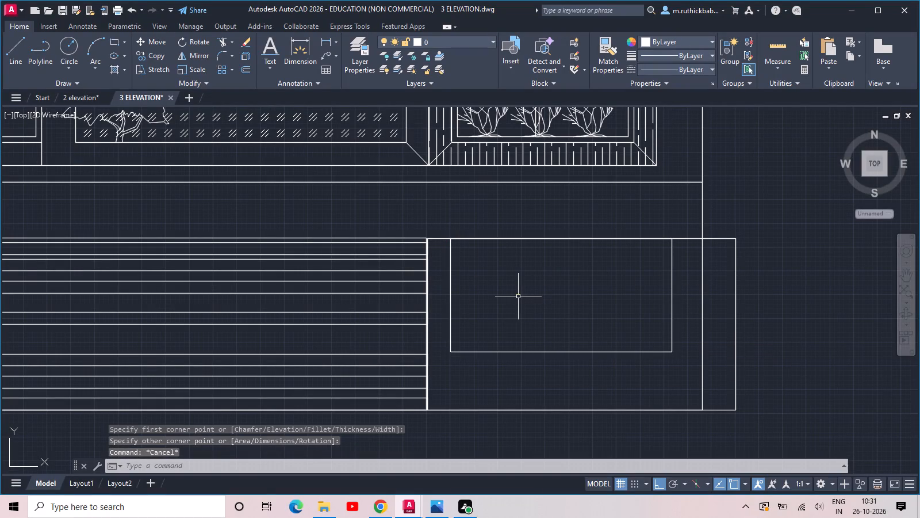
key(e)
key(Escape)
Draw three progressively smaller nested rectangles inside that one, all starting from the right-hand opening's top edge.
key(space)
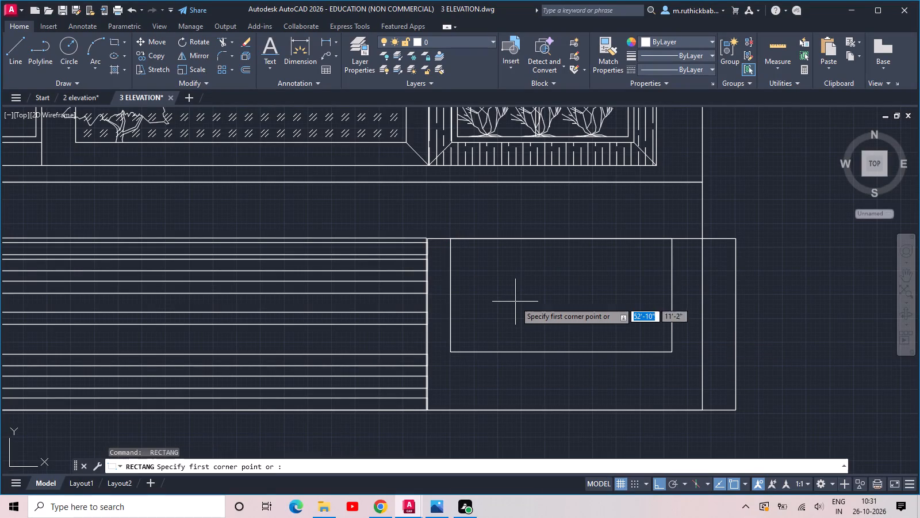
click(473, 241)
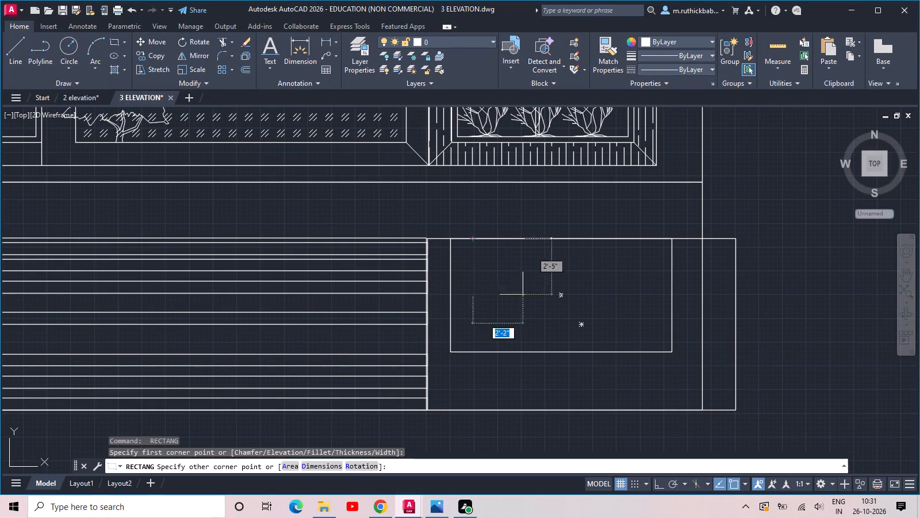
click(647, 336)
key(space)
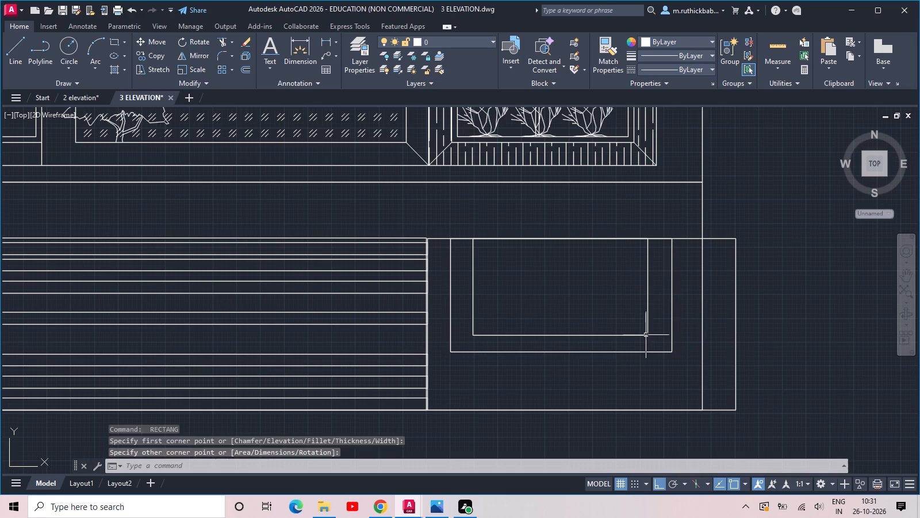
click(508, 241)
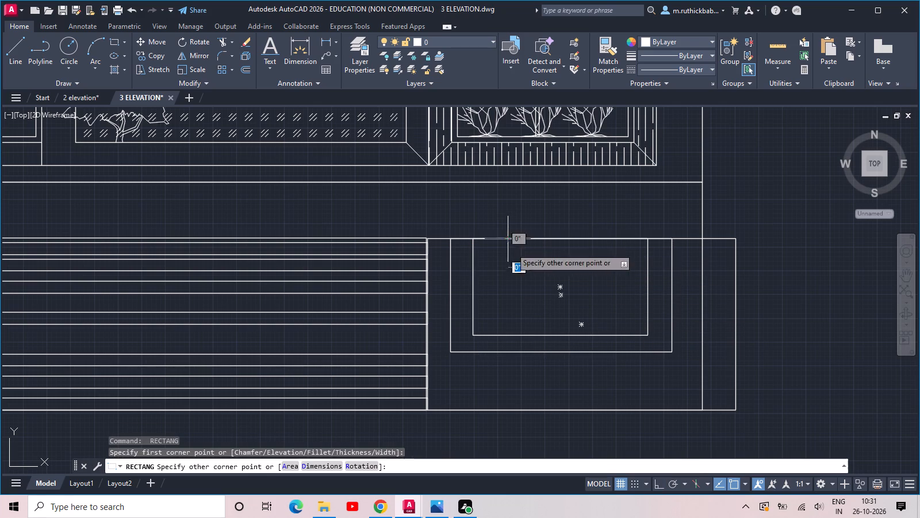
click(616, 301)
key(space)
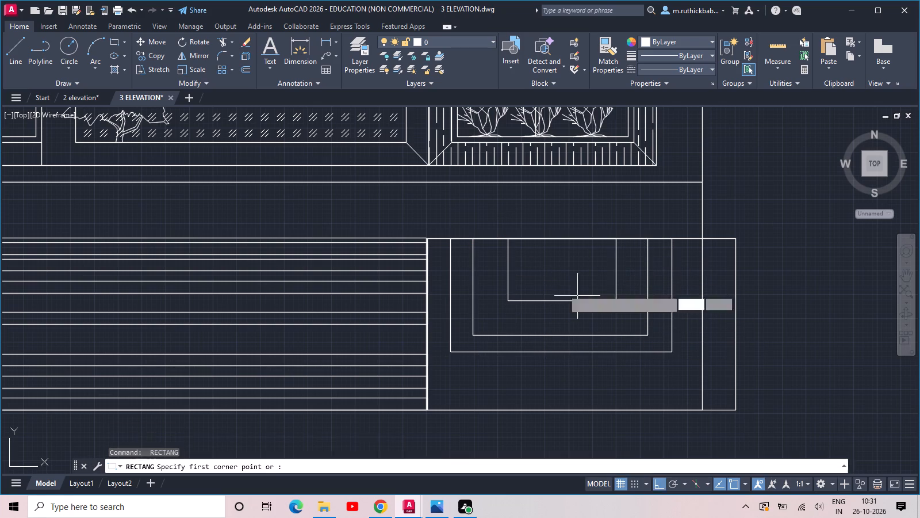
click(524, 242)
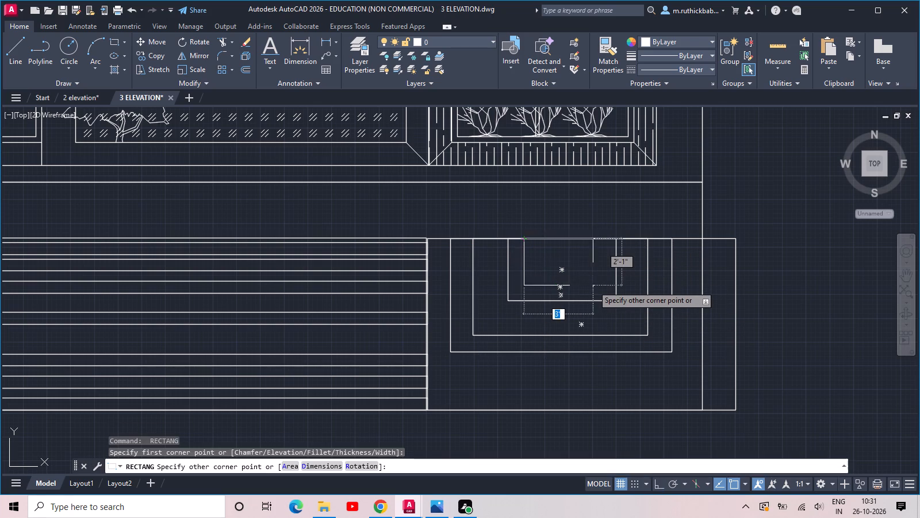
click(599, 285)
scroll(551, 287, down, 2)
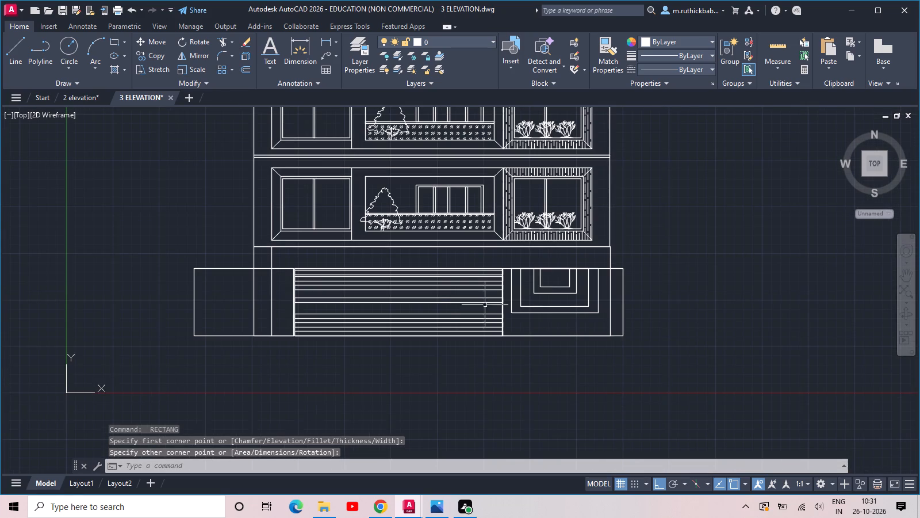
key(Escape)
Draw a side rectangle about 8' by 61'-3" from the building's upper-right corner down to the base storey's bottom line.
scroll(444, 307, down, 2)
middle_drag(465, 294, 426, 333)
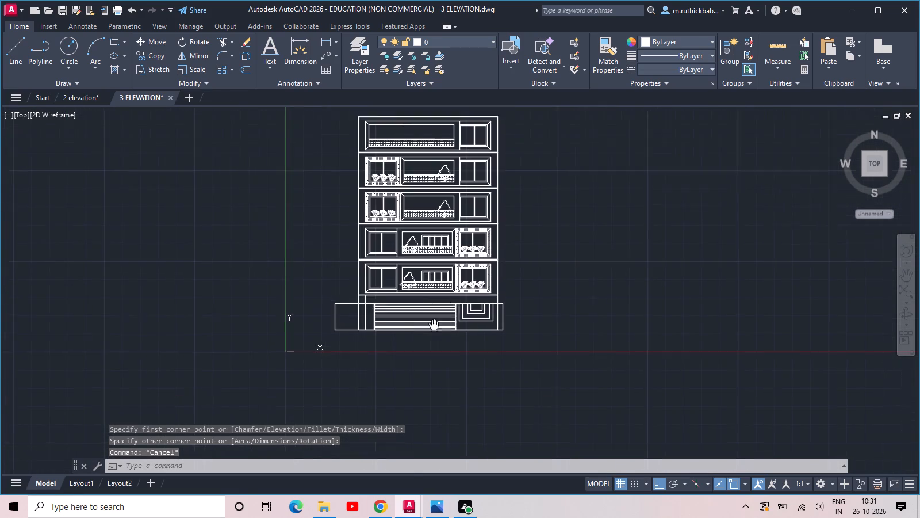
middle_drag(426, 333, 400, 360)
scroll(469, 276, up, 2)
scroll(454, 261, down, 2)
text(RE)
text(C)
key(space)
scroll(429, 163, up, 4)
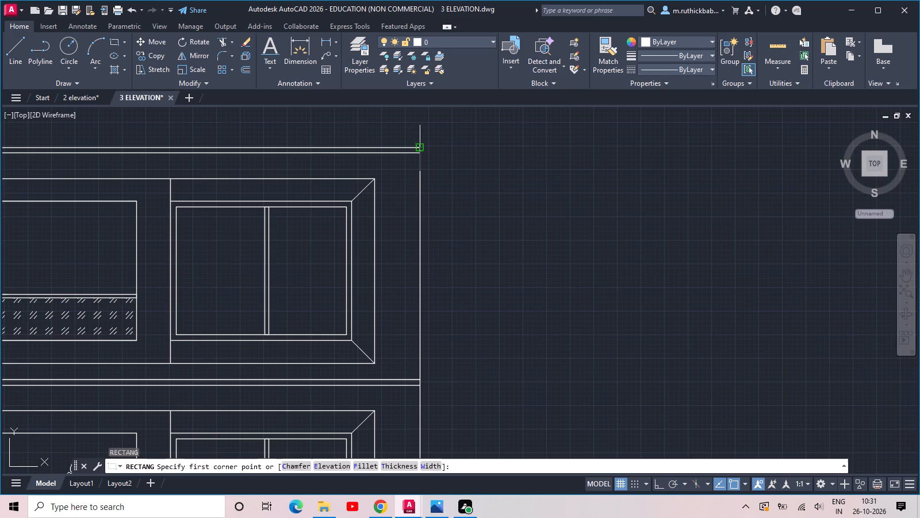
click(419, 150)
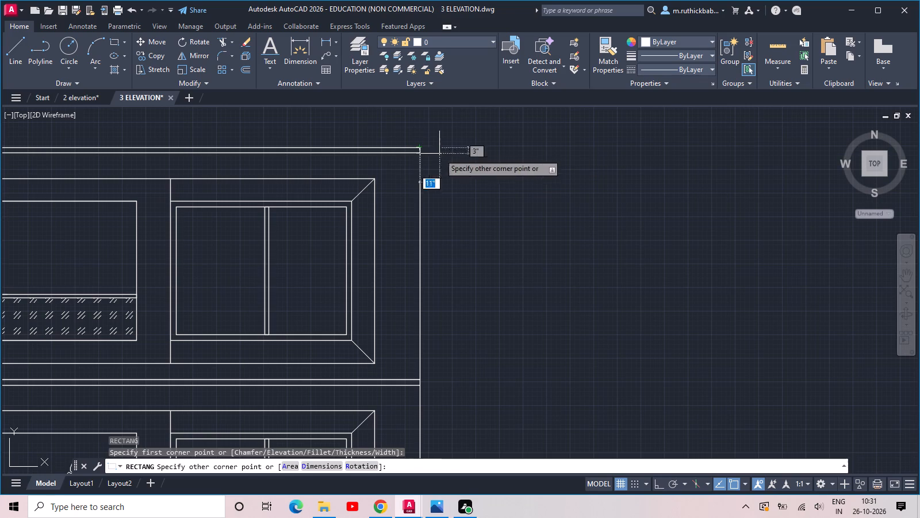
middle_drag(528, 266, 531, 154)
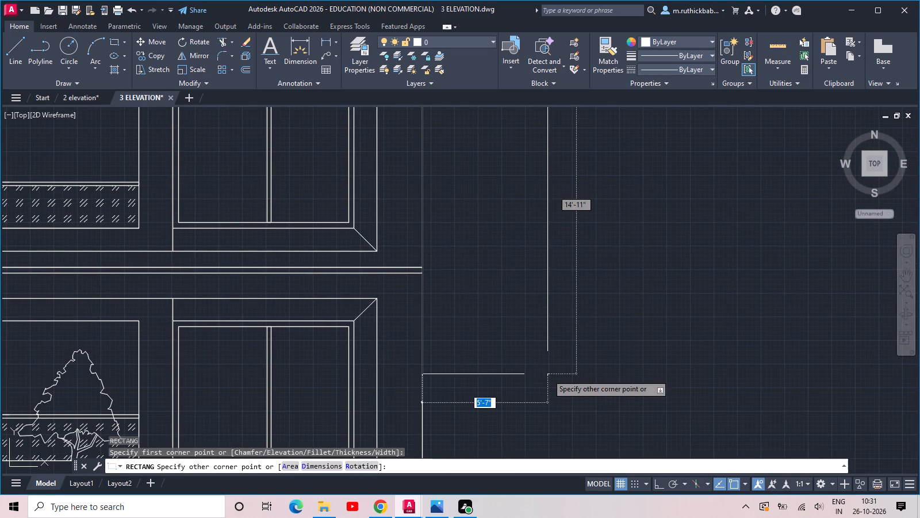
middle_drag(547, 374, 492, 88)
middle_drag(494, 421, 547, 150)
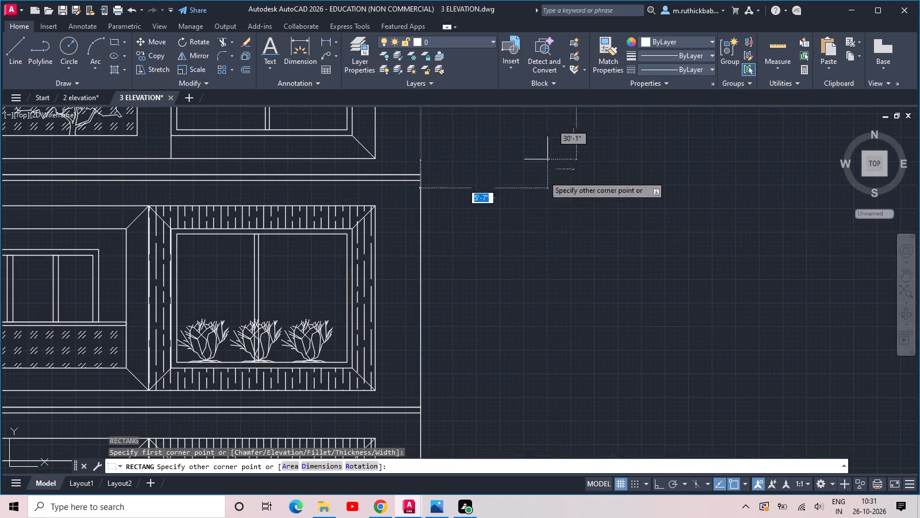
middle_drag(528, 355, 508, 115)
scroll(513, 141, down, 2)
scroll(528, 260, up, 1)
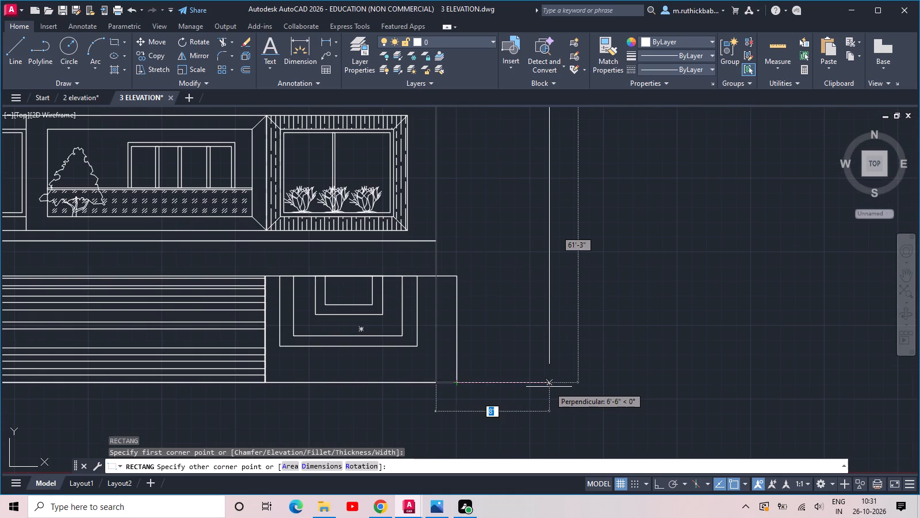
click(549, 387)
Draw a narrow vertical rectangle about 5" by 61'-3" near the side volume's outer edge, from its top line to its bottom line.
scroll(530, 311, down, 2)
middle_drag(533, 279, 532, 387)
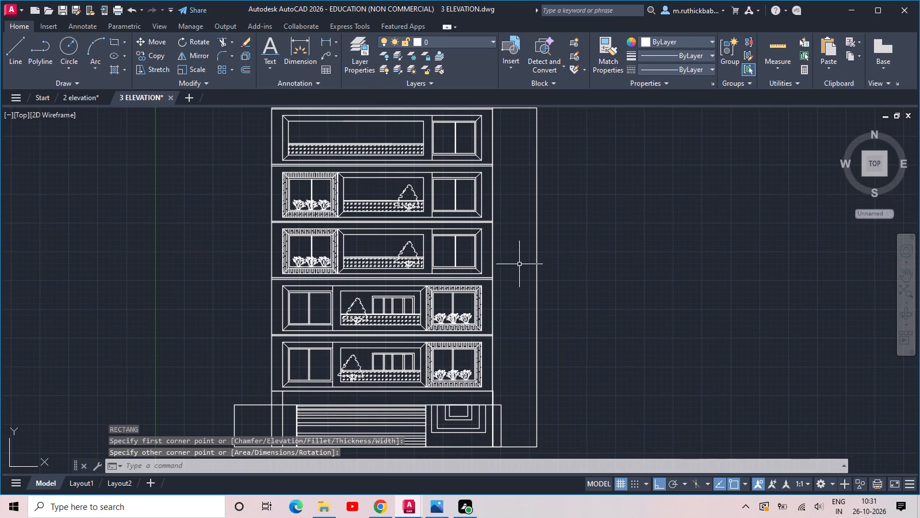
text(REC)
key(space)
scroll(534, 134, up, 1)
middle_drag(534, 135, 496, 275)
scroll(493, 237, up, 2)
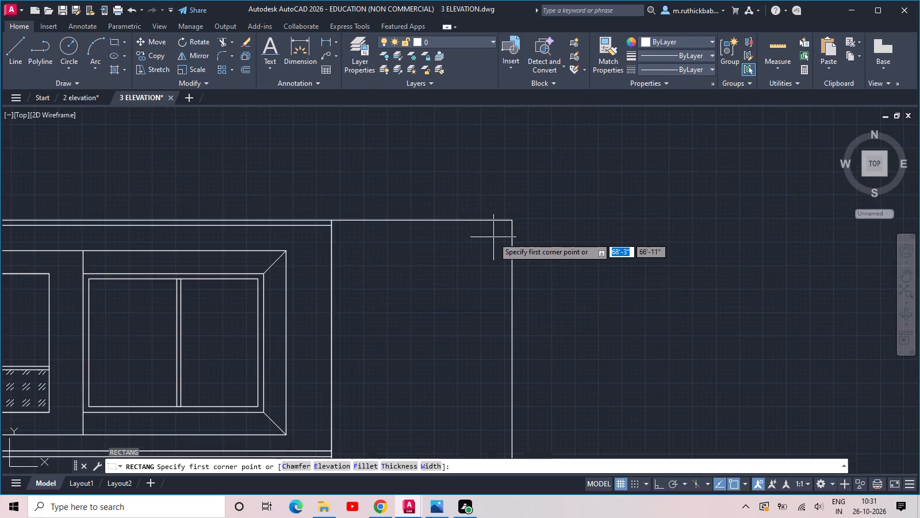
scroll(476, 228, up, 2)
click(500, 207)
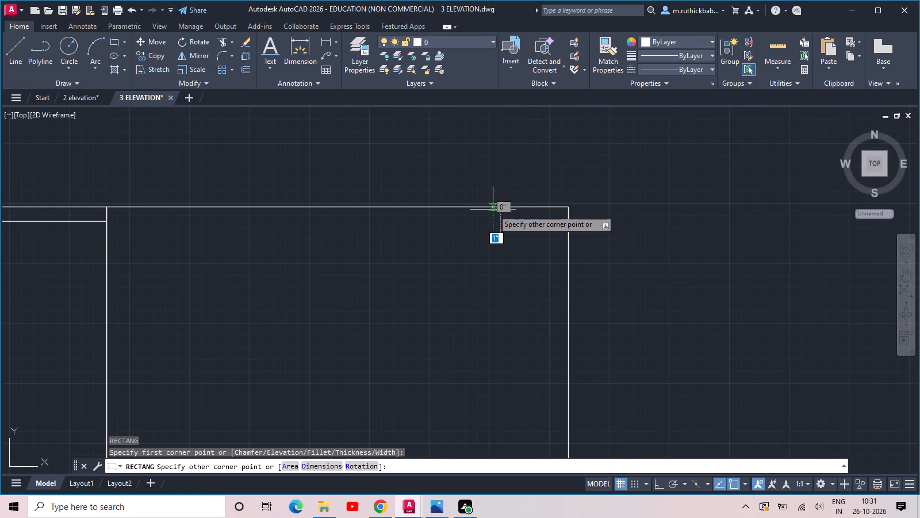
scroll(480, 302, down, 1)
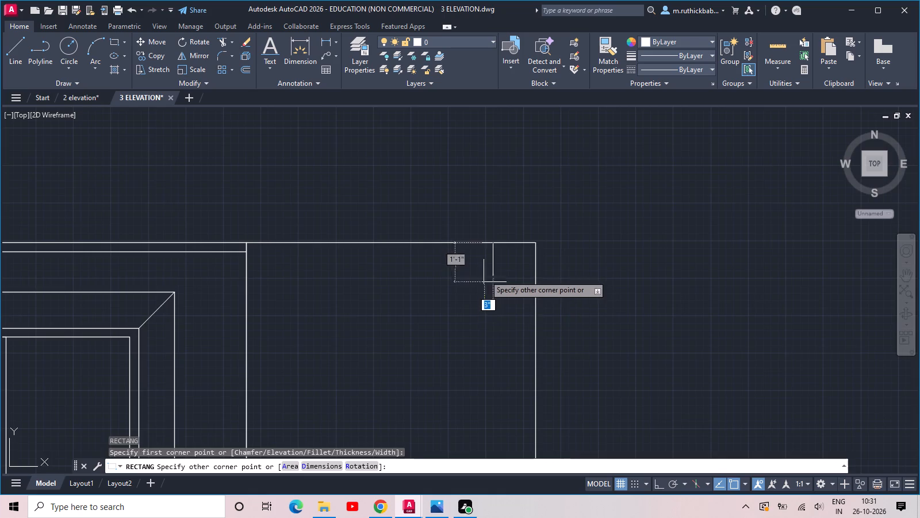
scroll(485, 274, down, 6)
middle_drag(469, 394, 479, 219)
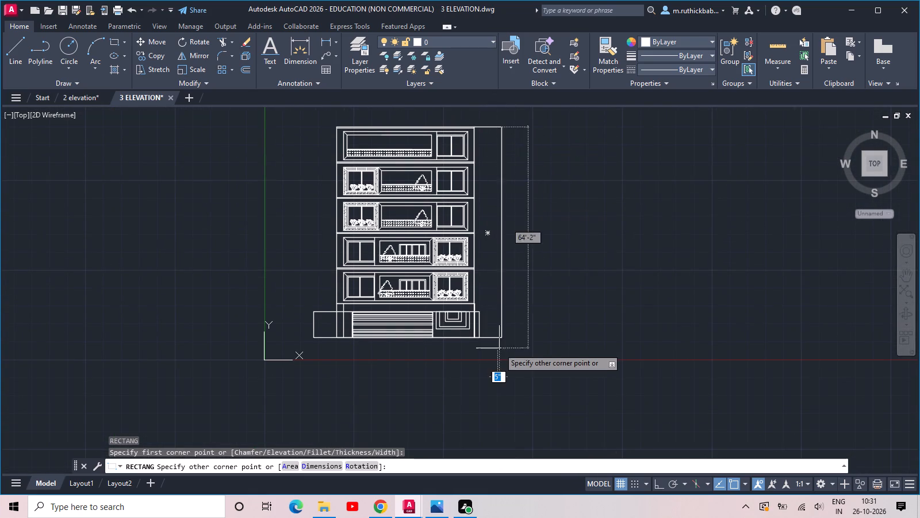
scroll(490, 340, up, 5)
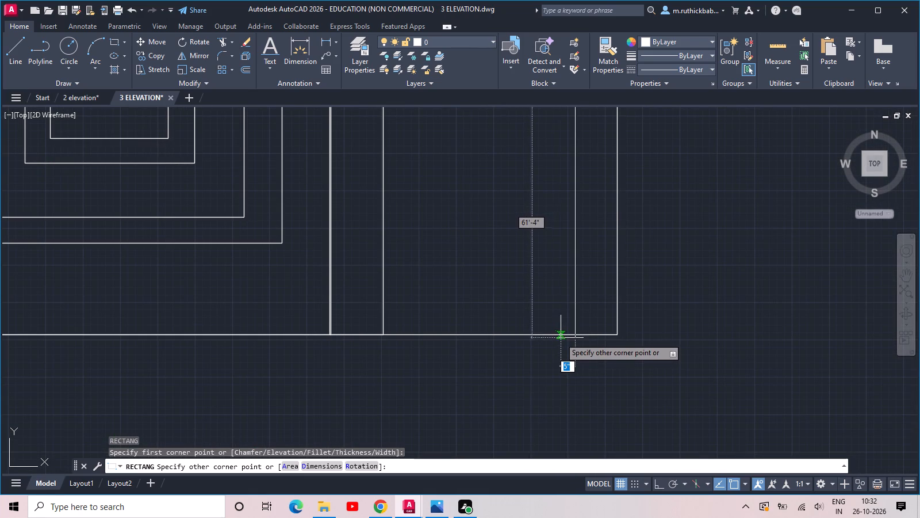
click(559, 336)
Copy the narrow vertical strip about 1'-7" to the left within the side volume.
click(585, 308)
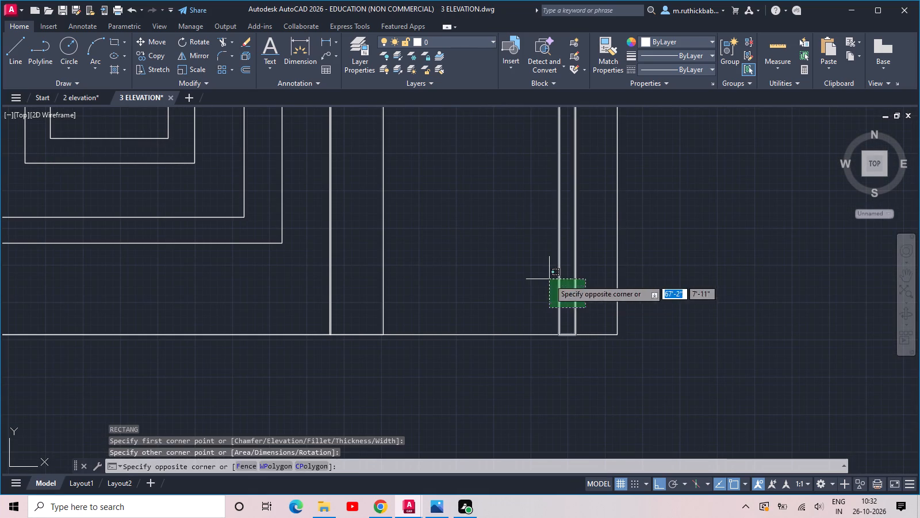
click(549, 279)
text(CO)
key(space)
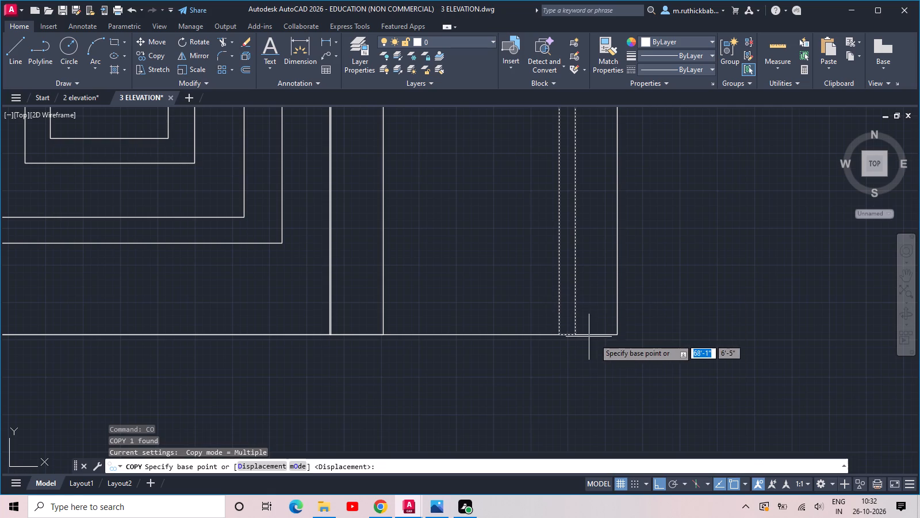
click(615, 333)
click(558, 332)
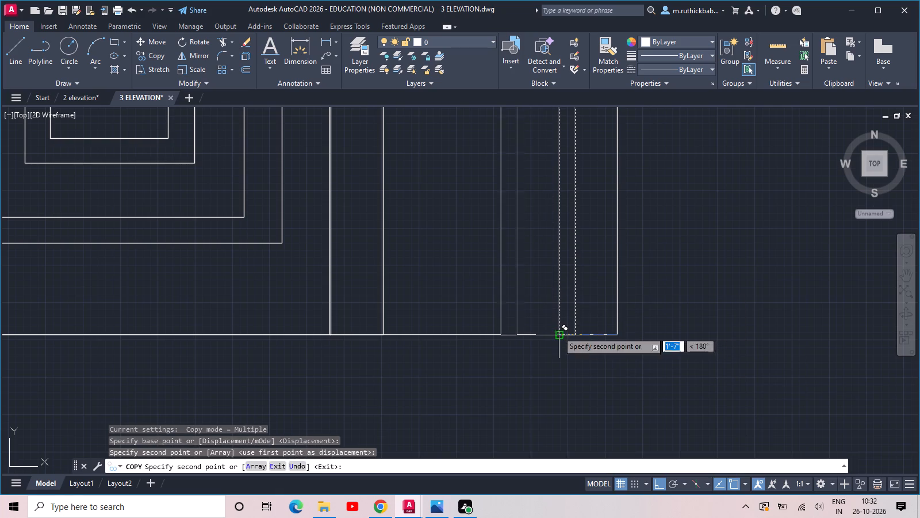
key(Escape)
Trim the side volume's top edge between the lines of both narrow vertical strips, leaving open gaps.
scroll(532, 333, down, 5)
middle_drag(538, 239, 507, 440)
scroll(504, 308, up, 6)
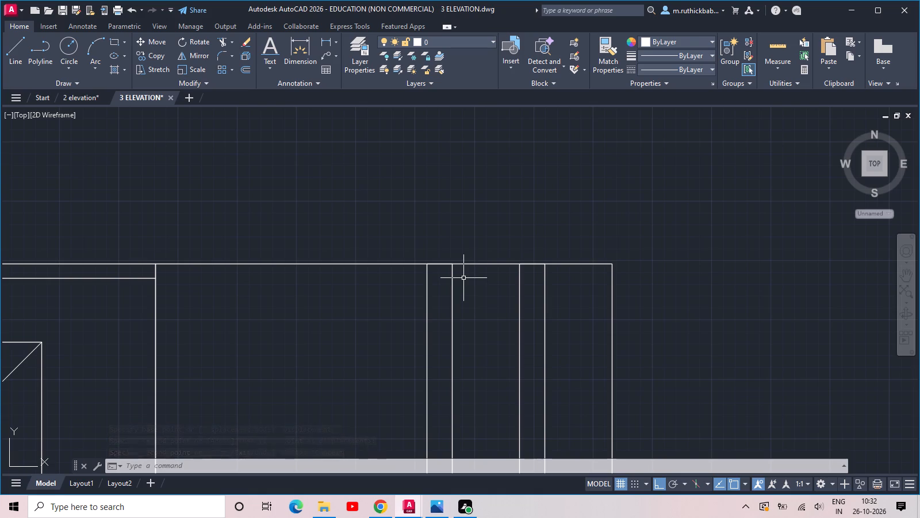
scroll(463, 278, down, 1)
text(TR)
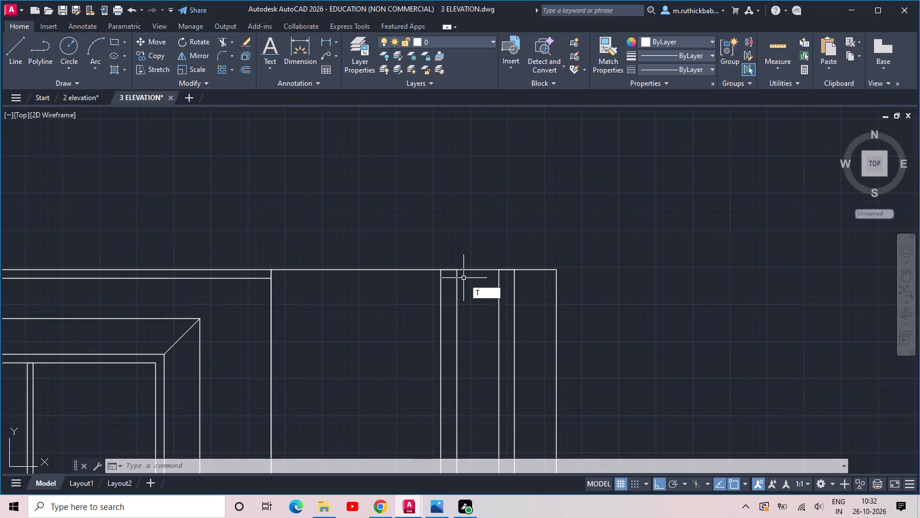
key(space)
click(448, 267)
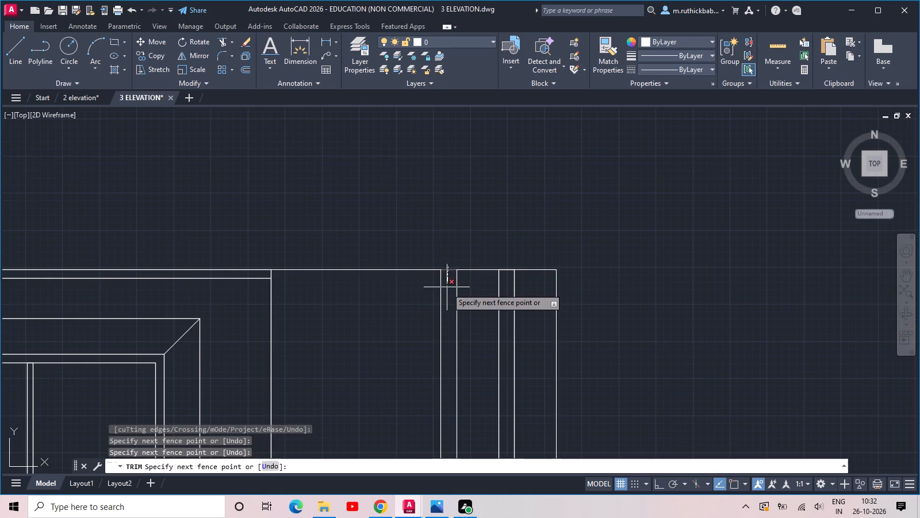
click(447, 288)
click(507, 264)
scroll(503, 295, down, 1)
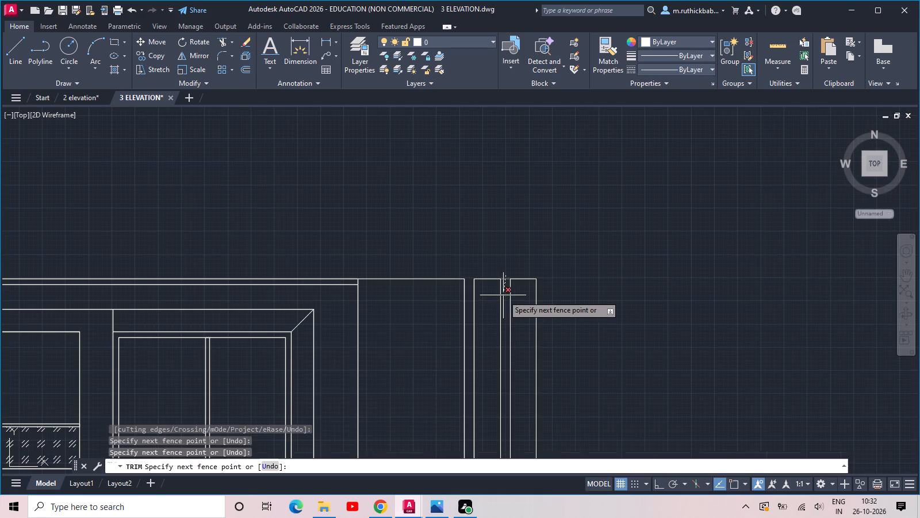
click(505, 297)
Trim the side volume's bottom edge between the lines of both narrow vertical strips.
scroll(506, 299, down, 3)
middle_drag(504, 384, 521, 201)
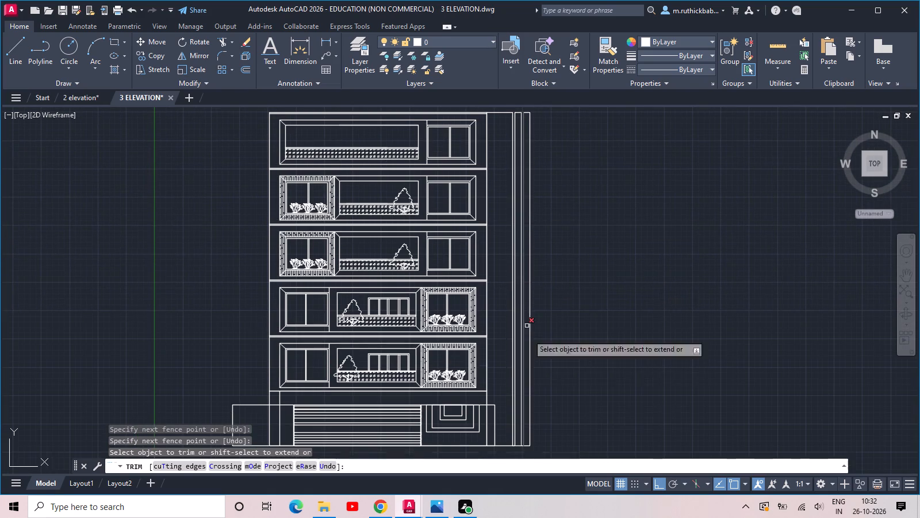
scroll(515, 455, up, 6)
click(521, 360)
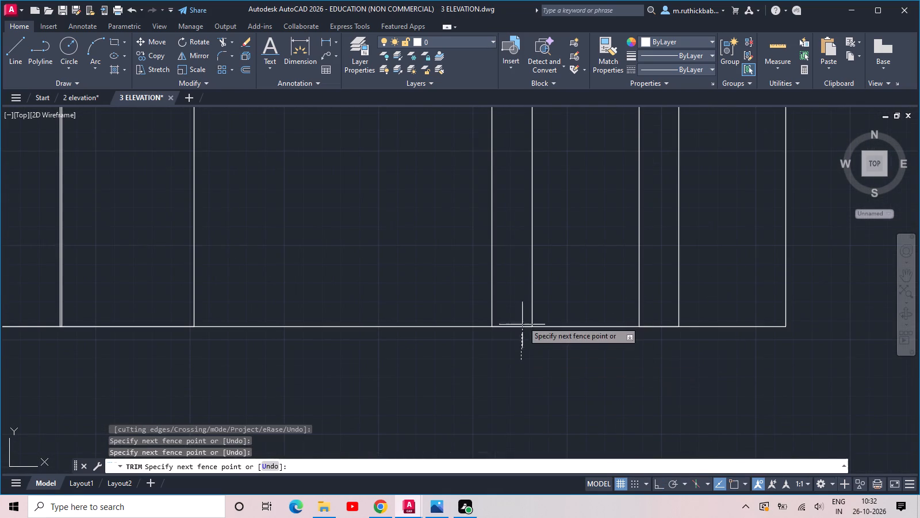
click(523, 311)
click(661, 341)
click(660, 305)
scroll(658, 313, down, 2)
key(Escape)
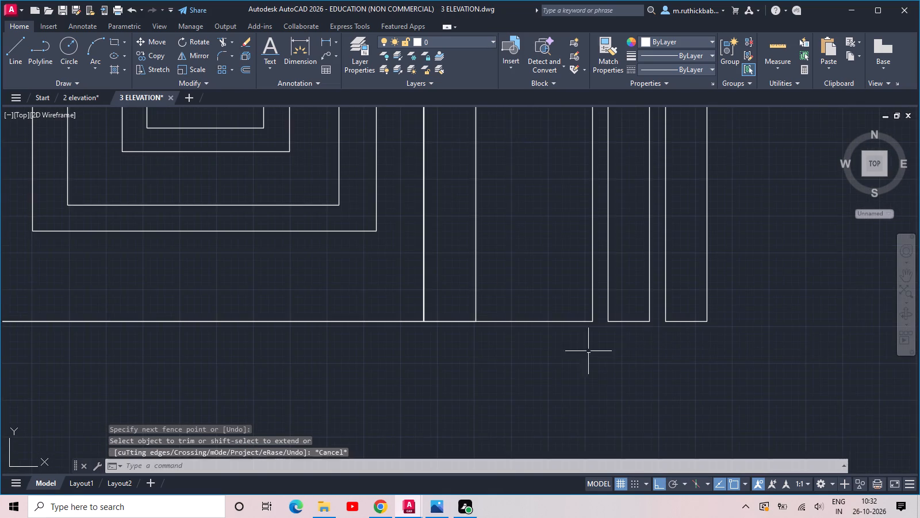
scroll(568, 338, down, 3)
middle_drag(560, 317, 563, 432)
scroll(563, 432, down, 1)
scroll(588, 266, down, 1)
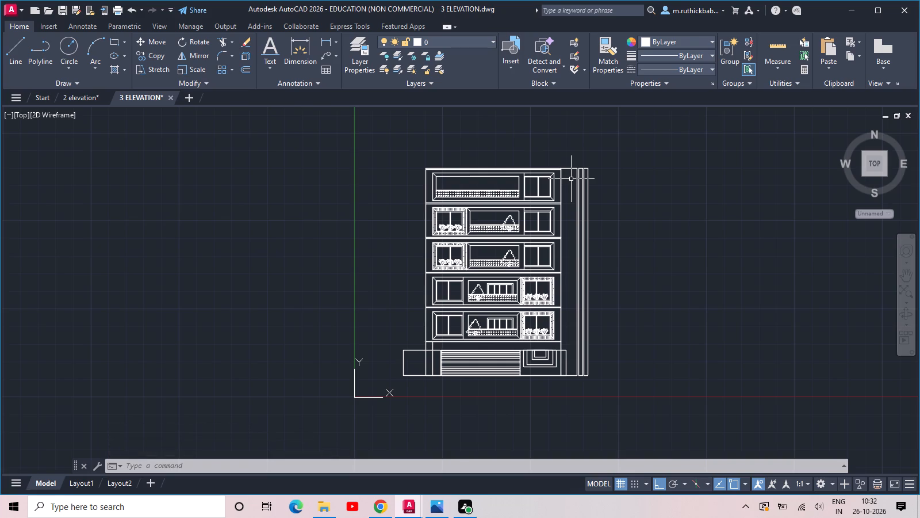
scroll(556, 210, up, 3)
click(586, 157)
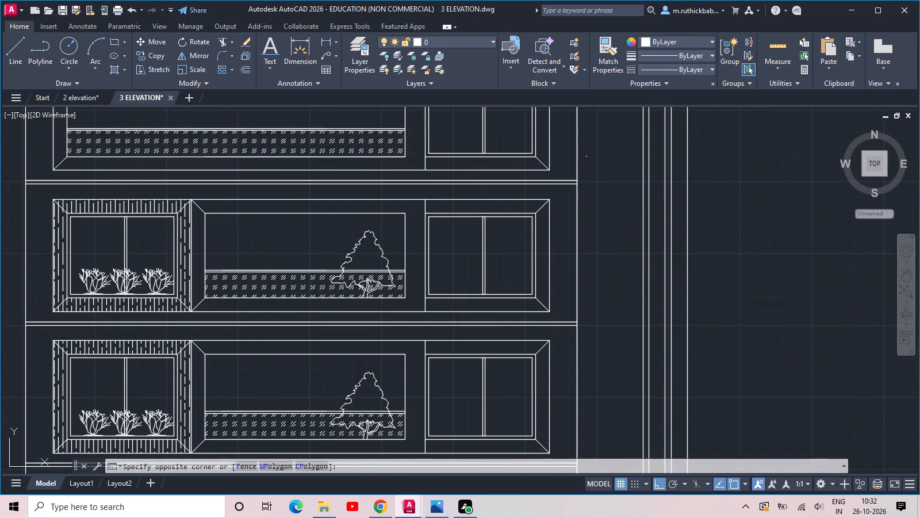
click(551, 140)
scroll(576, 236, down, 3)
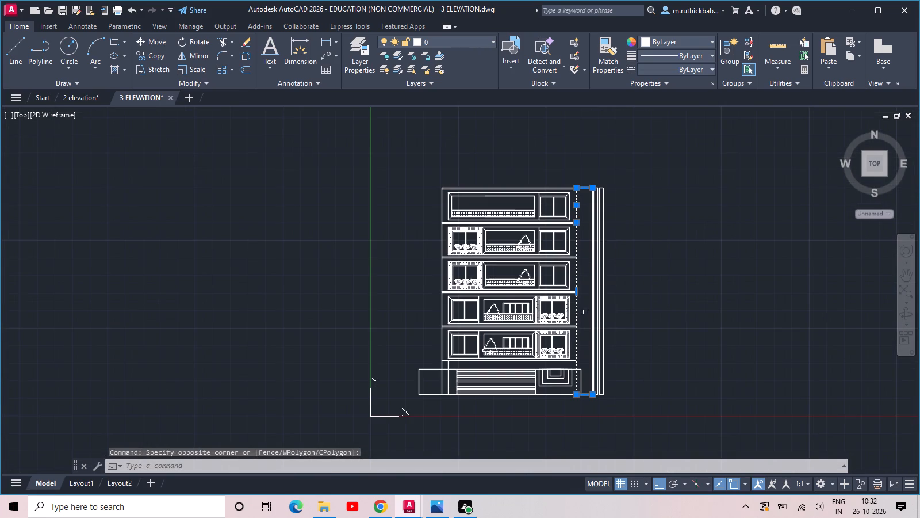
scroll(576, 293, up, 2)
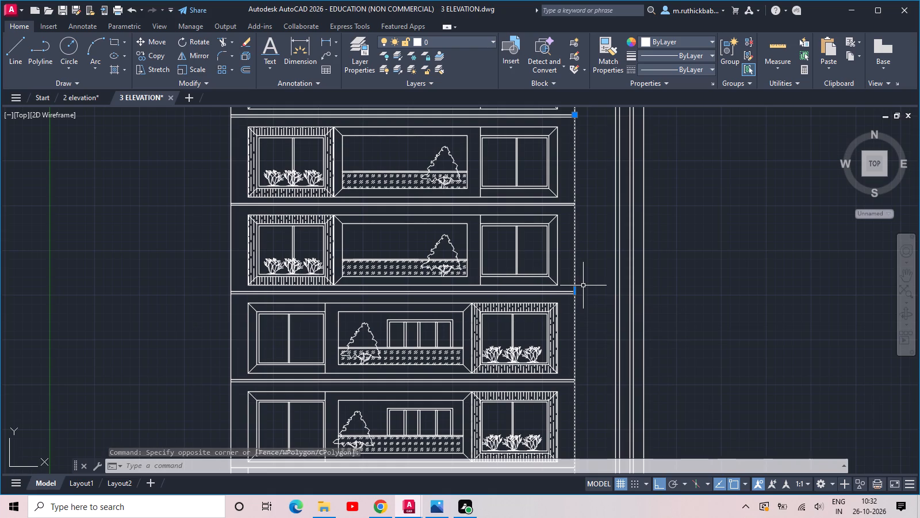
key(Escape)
Offset the outline of the side volume's widest part, next to the building, 3" inward.
text(OFF)
key(space)
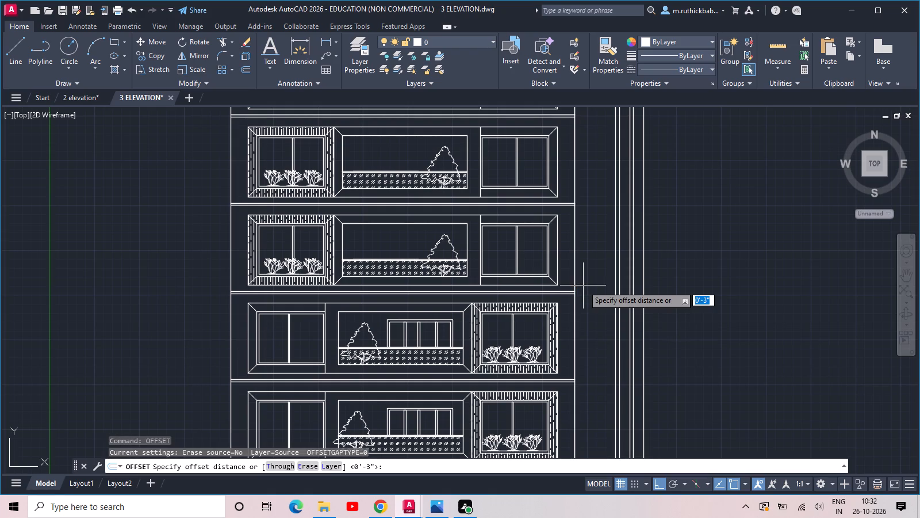
text(3)
key(space)
click(575, 253)
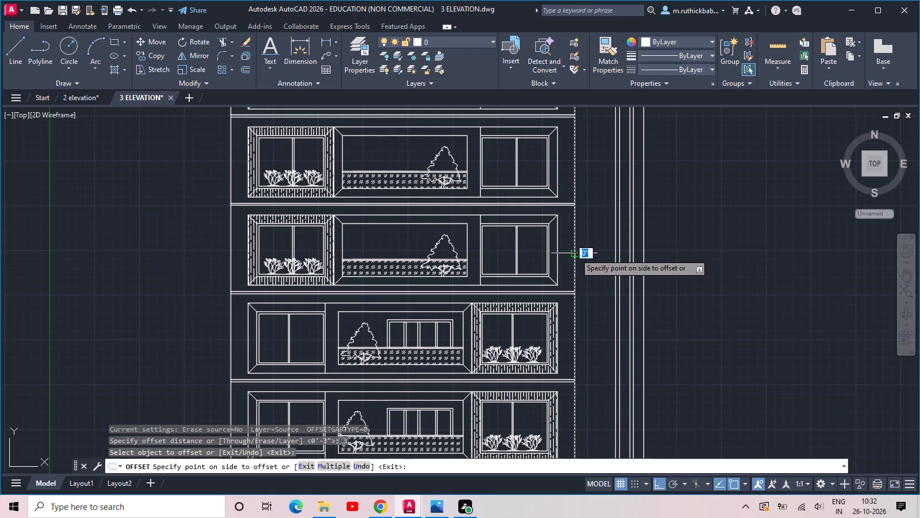
click(584, 250)
key(Escape)
Join the five storey-height line segments along the building's left edge into a single line.
scroll(600, 219, down, 2)
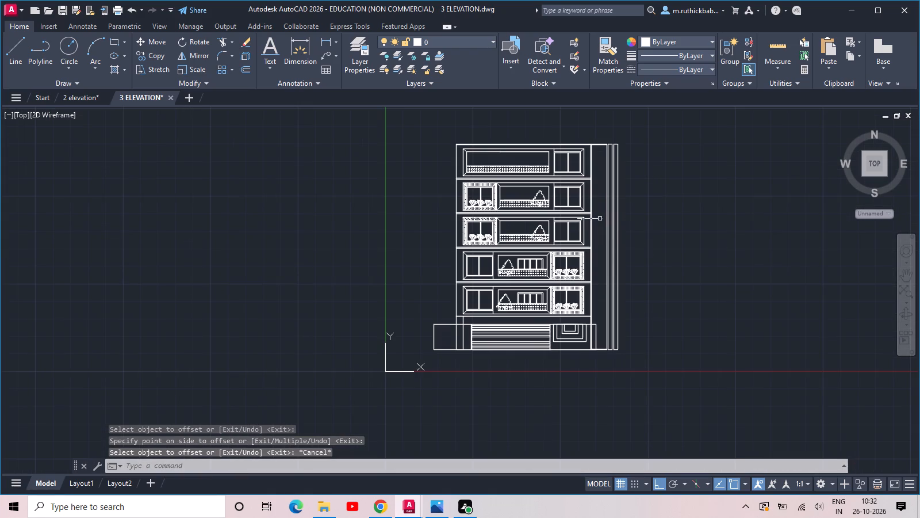
scroll(457, 169, up, 3)
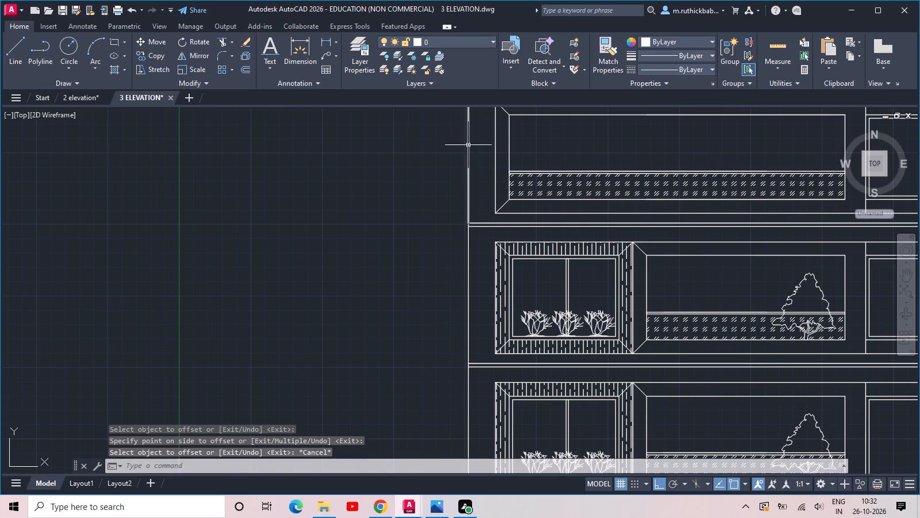
click(470, 155)
click(435, 170)
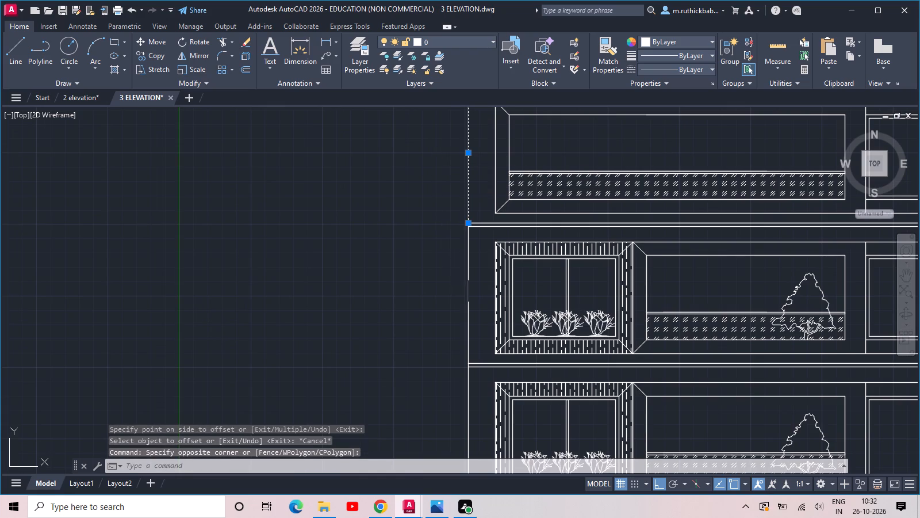
click(473, 279)
click(432, 291)
scroll(432, 297, down, 2)
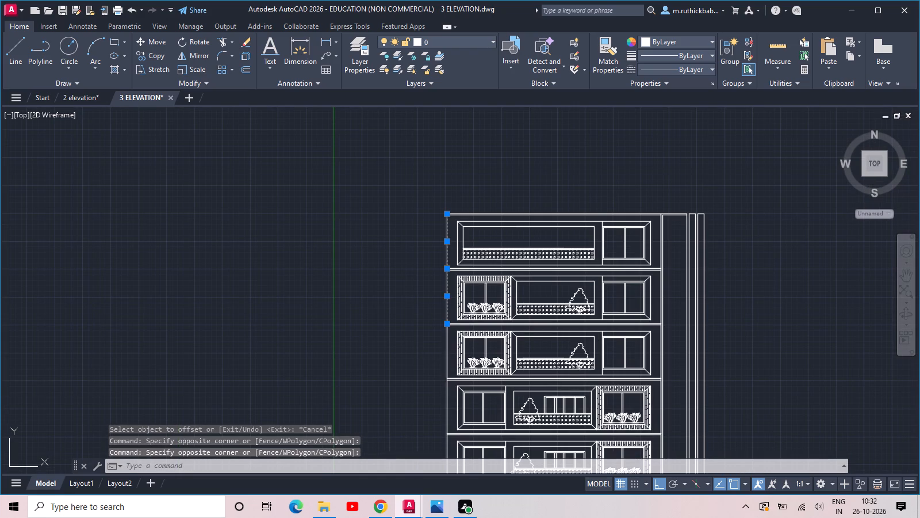
click(447, 356)
click(447, 407)
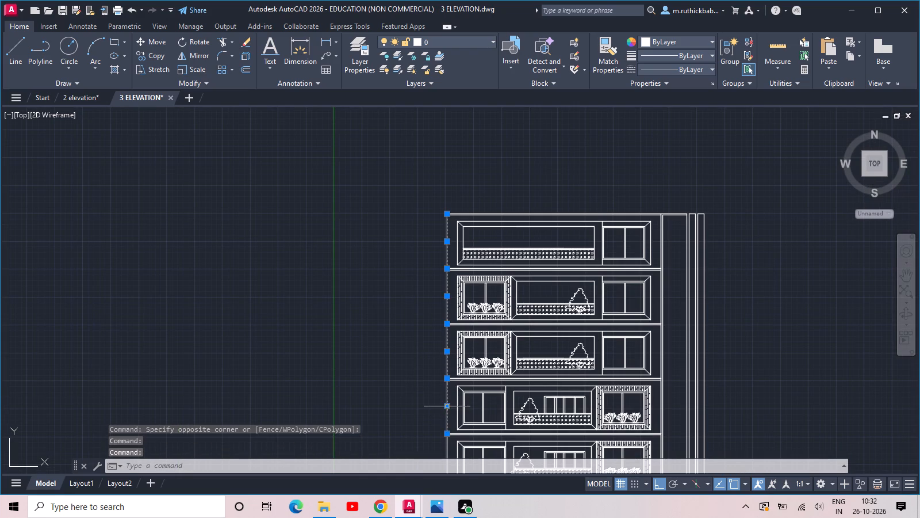
middle_drag(447, 398, 459, 275)
scroll(459, 341, up, 2)
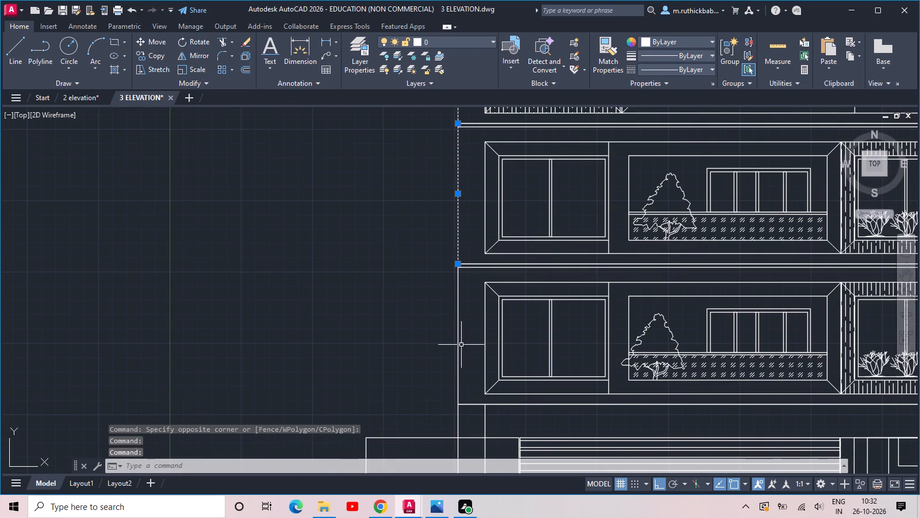
click(457, 345)
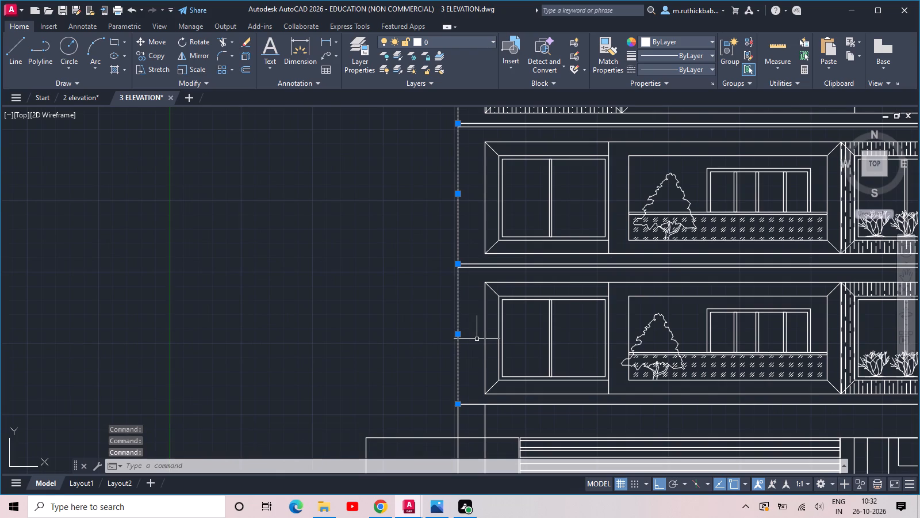
text(J OFF)
Offset the joined left edge of the building 3" inward.
key(space)
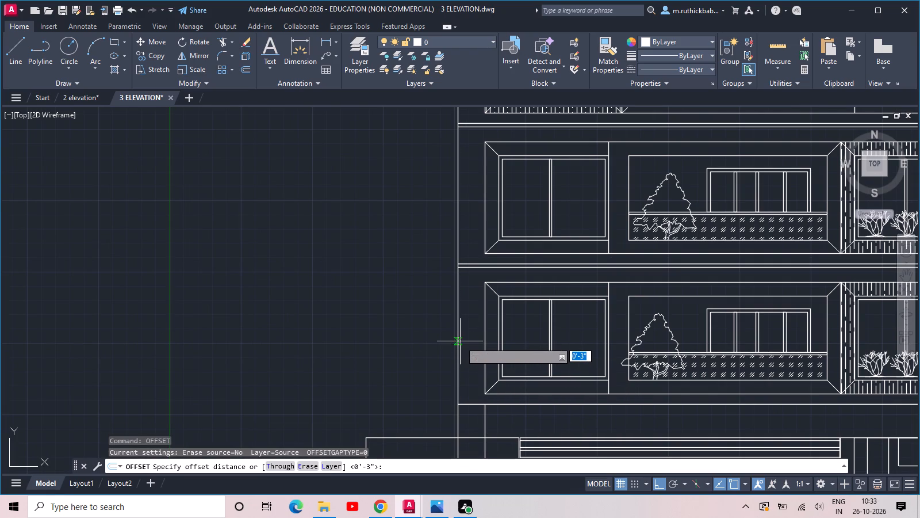
key(space)
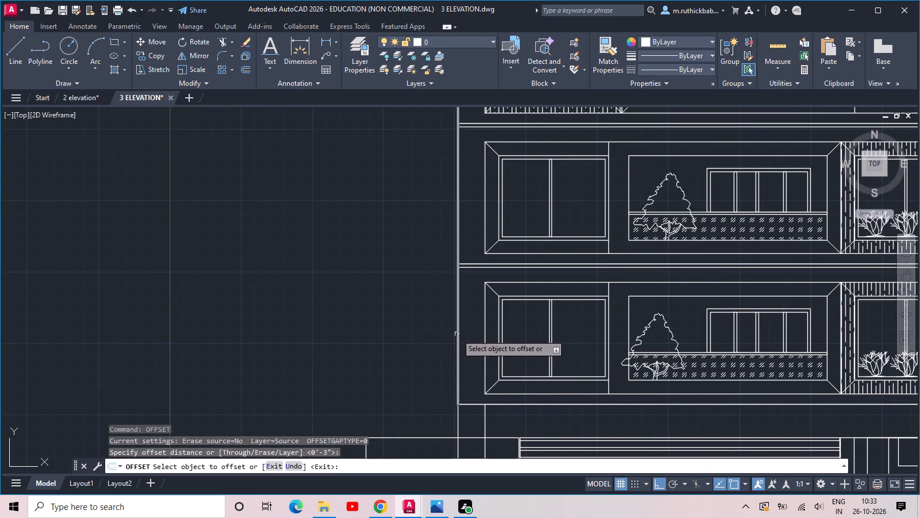
click(459, 334)
click(470, 334)
key(Escape)
Trim the overlapping ends of the inner offset line and inner roof line at the building's top-left corner.
scroll(488, 286, down, 2)
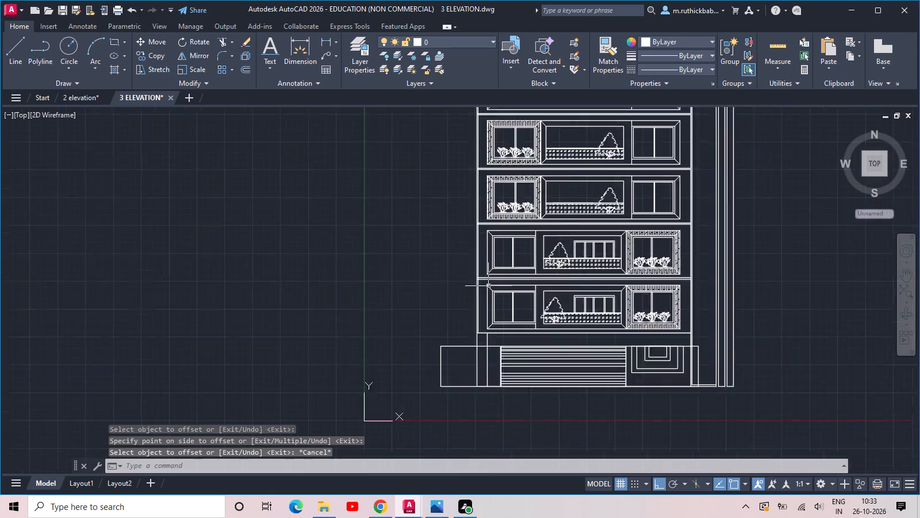
scroll(488, 286, down, 1)
middle_drag(488, 286, 431, 299)
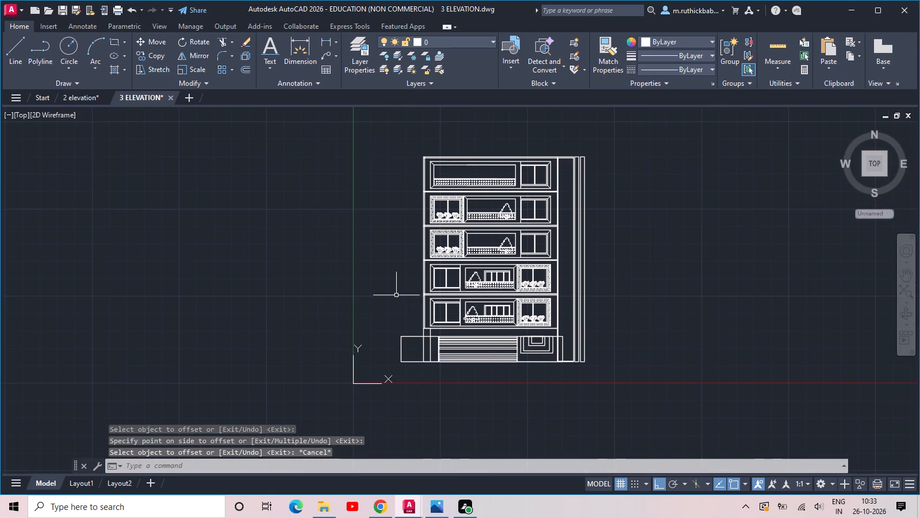
scroll(434, 162, up, 7)
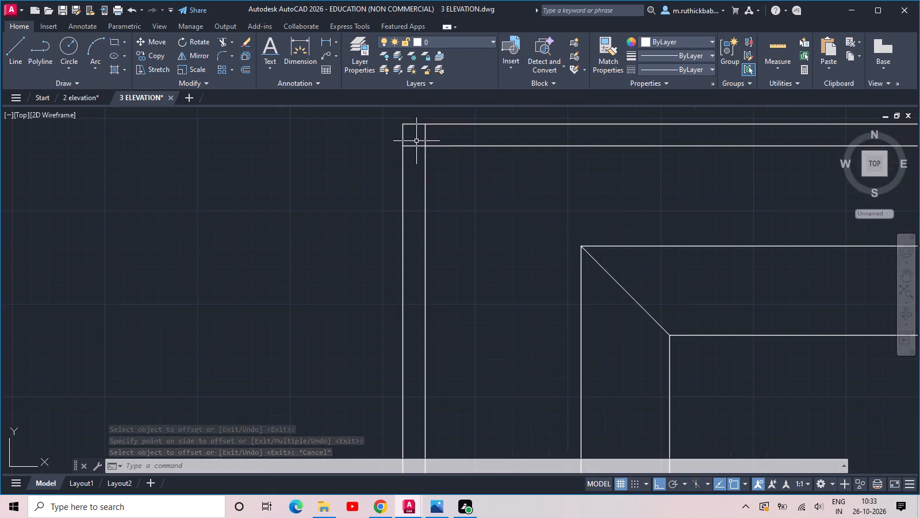
scroll(416, 140, up, 2)
text(TR)
key(space)
key(space)
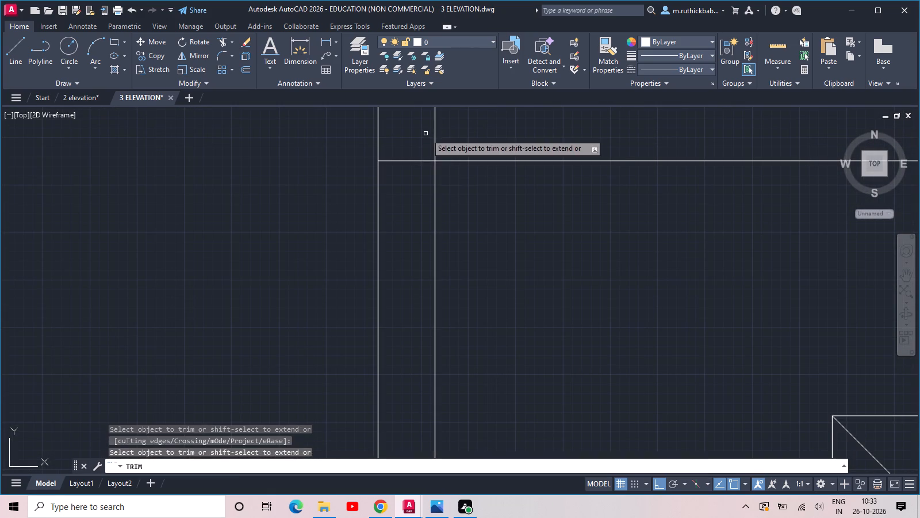
drag(454, 138, 442, 138)
click(397, 180)
Trim all floor lines between the building's left edge and its 3" offset line, using one fence down the full height.
click(400, 153)
scroll(394, 186, down, 3)
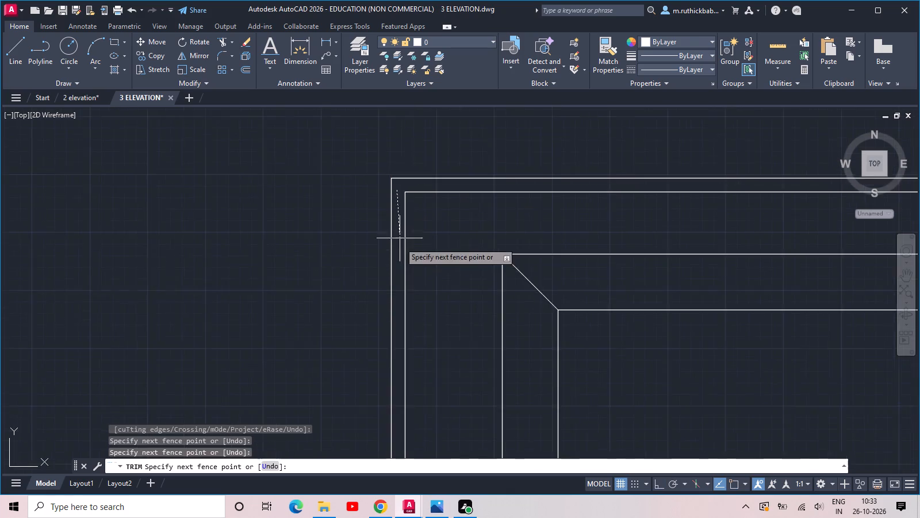
scroll(400, 245, down, 3)
scroll(385, 335, down, 3)
middle_drag(396, 387, 454, 71)
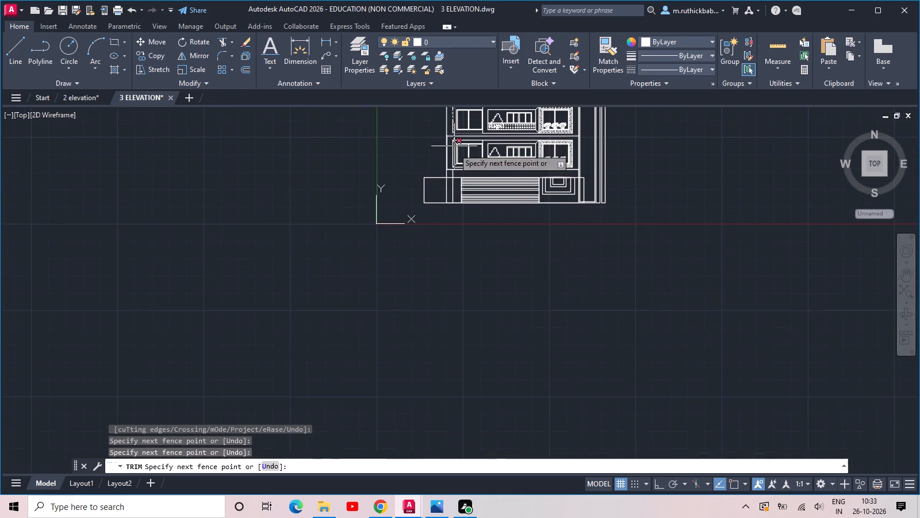
scroll(451, 158, up, 5)
middle_drag(425, 175, 428, 350)
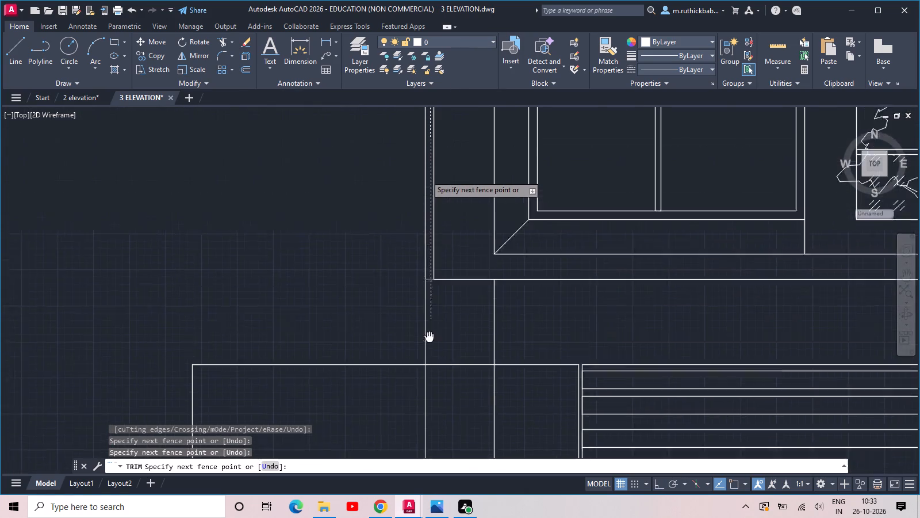
middle_drag(428, 350, 432, 368)
click(431, 338)
Trim the left inner offset line between the paired floor lines at the two lowest divisions between upper storeys.
scroll(448, 280, down, 2)
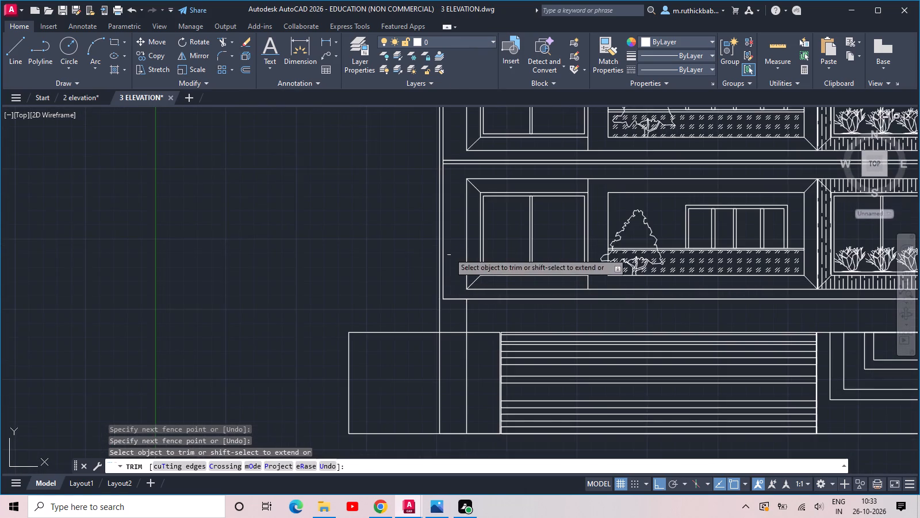
middle_drag(450, 243, 448, 384)
scroll(433, 294, up, 3)
scroll(463, 329, up, 2)
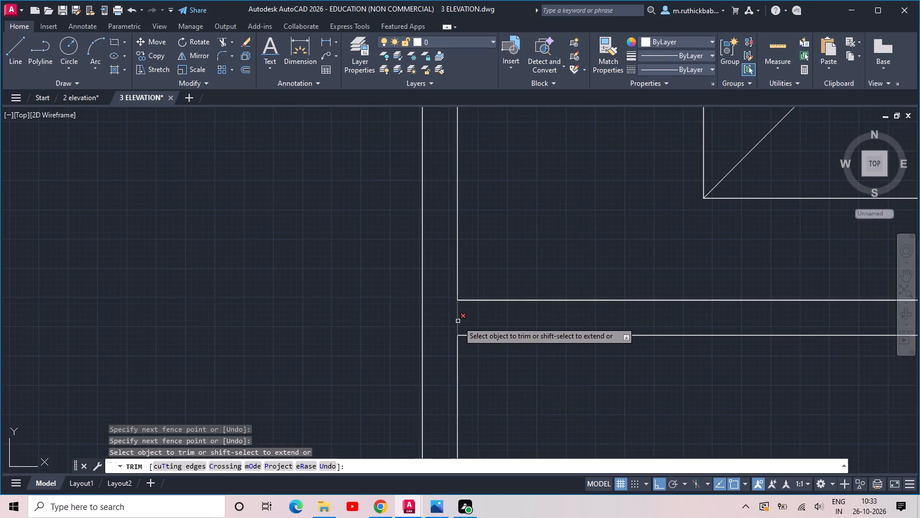
click(458, 321)
scroll(455, 284, down, 3)
middle_drag(473, 196, 465, 481)
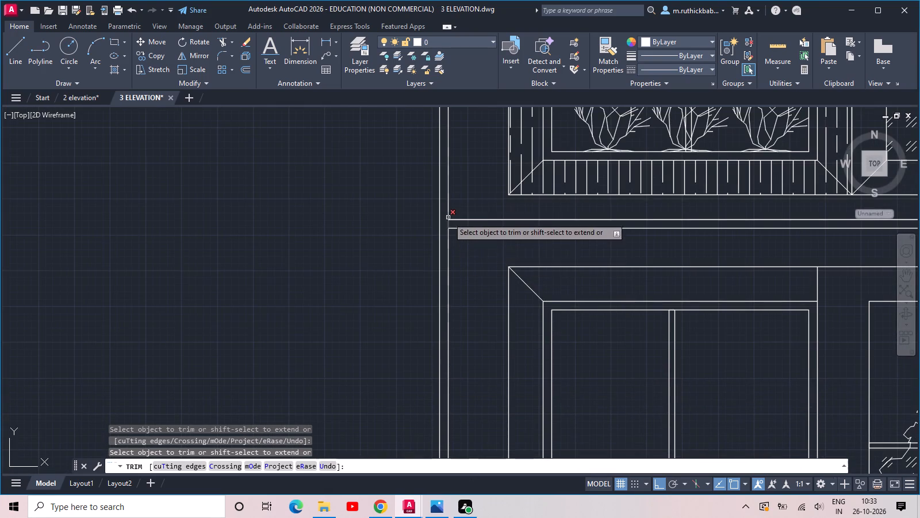
scroll(447, 228, up, 3)
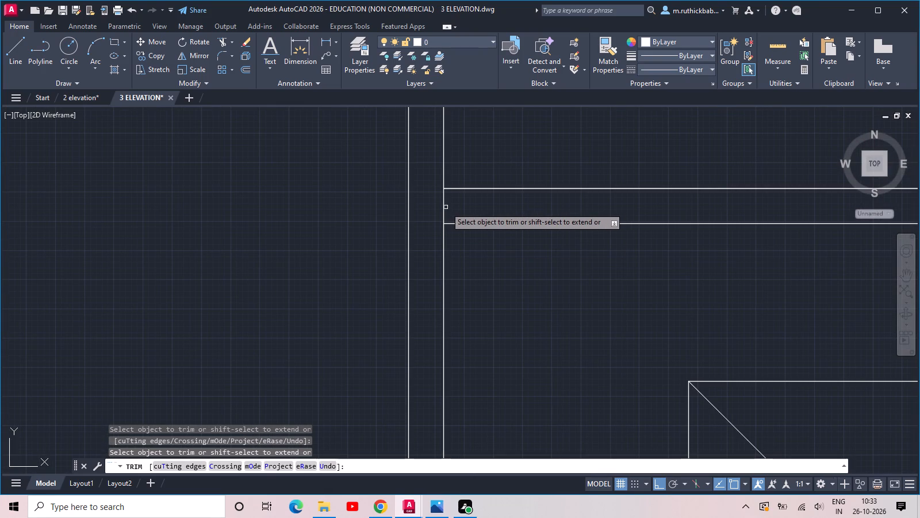
click(446, 207)
click(434, 210)
Trim the left inner offset line between the paired floor lines at the two highest storey divisions.
scroll(434, 197, down, 2)
middle_drag(432, 170, 438, 517)
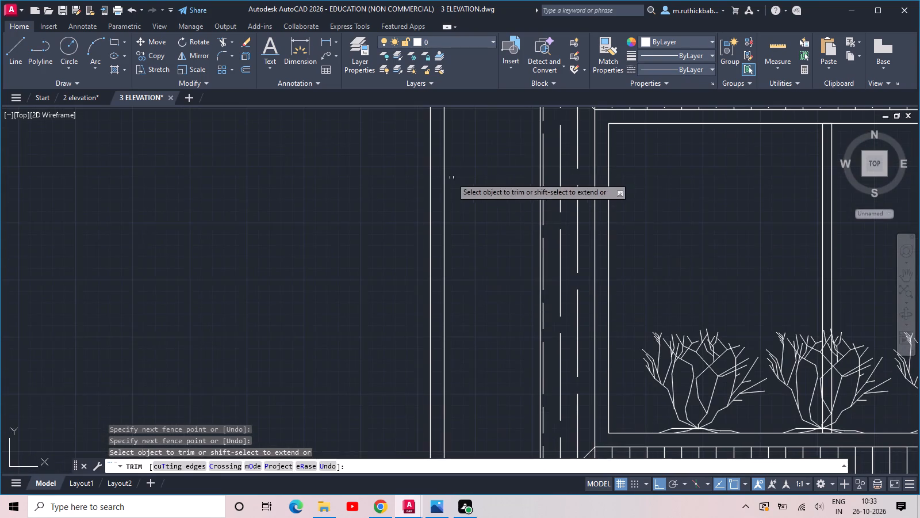
middle_drag(455, 165, 439, 485)
scroll(425, 302, up, 2)
click(448, 313)
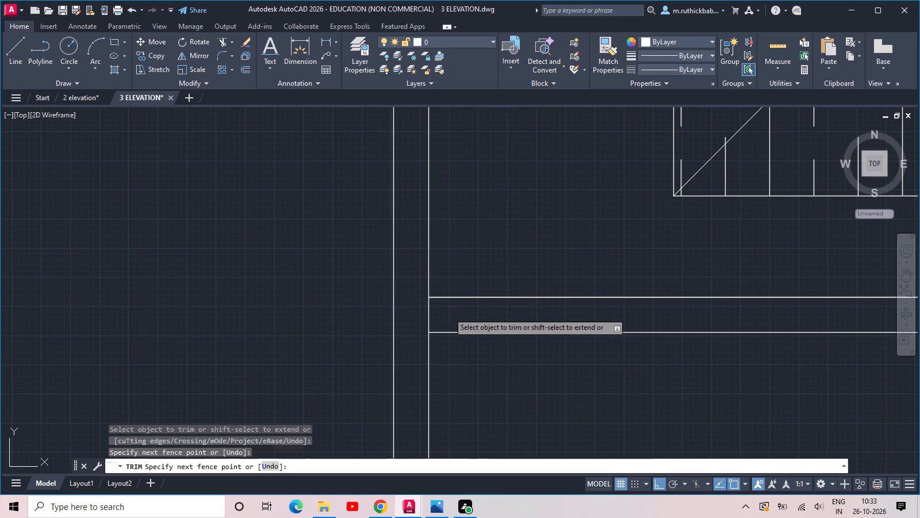
click(428, 313)
click(433, 313)
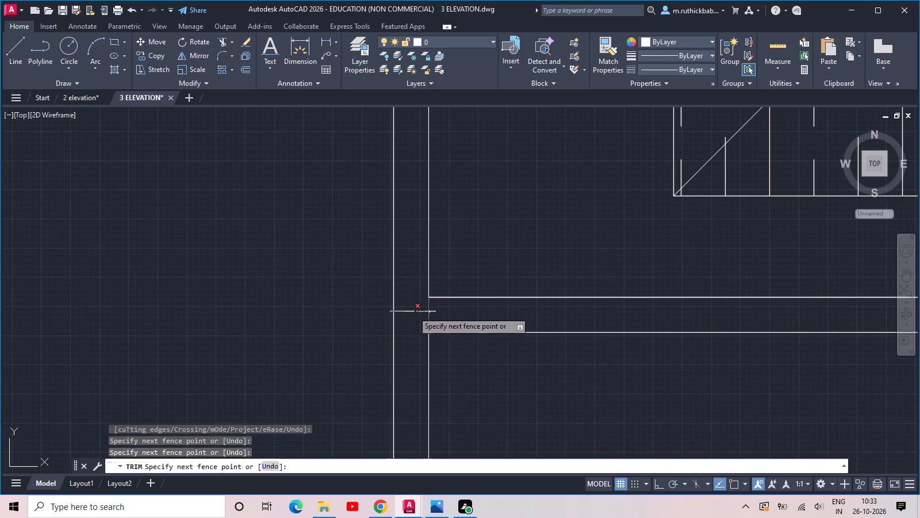
click(405, 313)
scroll(417, 292, down, 2)
middle_drag(417, 265, 437, 517)
scroll(453, 181, down, 2)
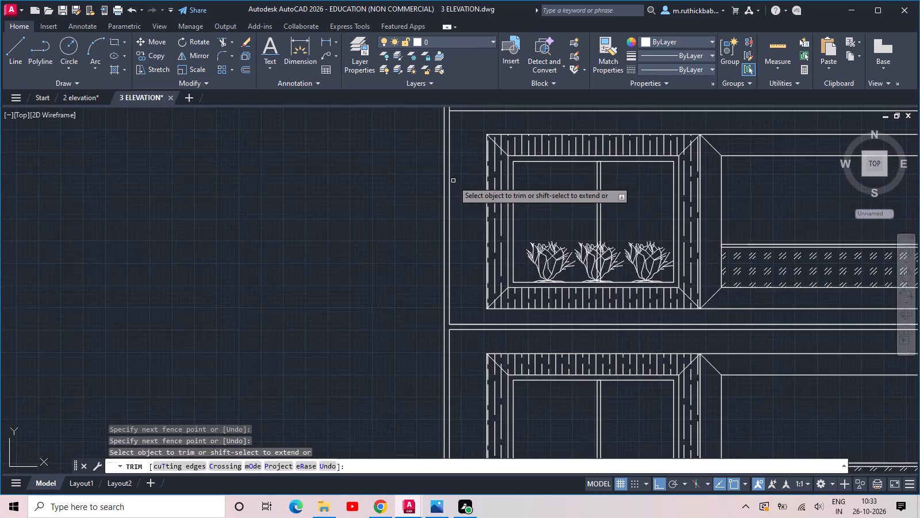
middle_drag(451, 166, 443, 396)
scroll(449, 328, up, 5)
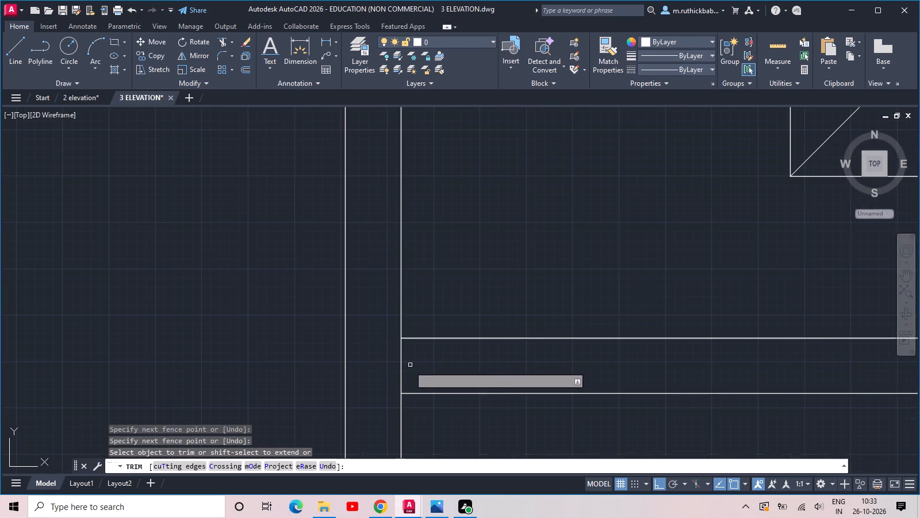
click(420, 363)
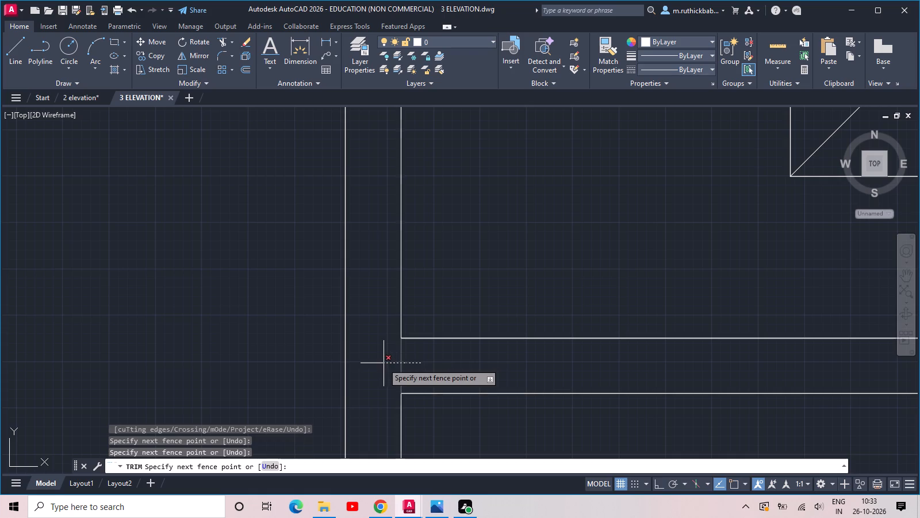
click(382, 363)
scroll(384, 360, down, 4)
key(Escape)
Trim the building's vertical line nearest the side volume between the paired floor lines at the two highest storey divisions.
scroll(454, 357, down, 3)
scroll(612, 383, down, 2)
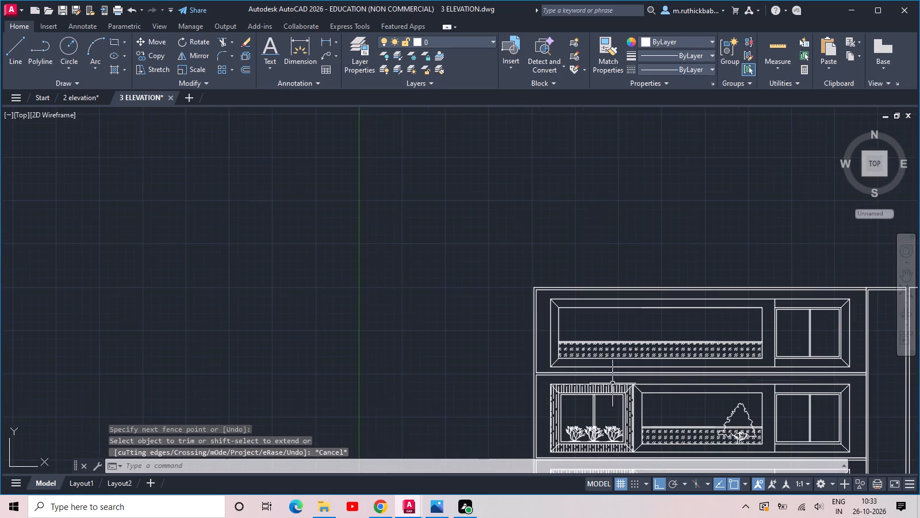
middle_drag(809, 388, 605, 363)
scroll(666, 358, up, 3)
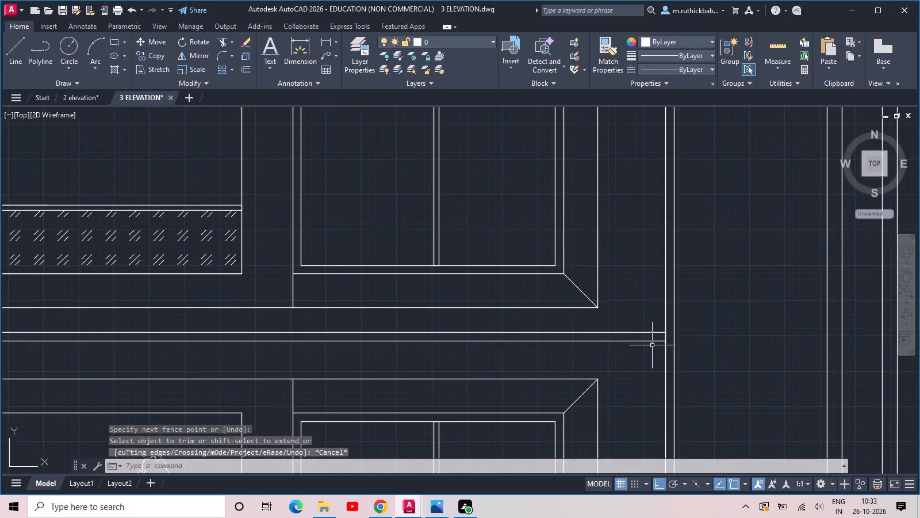
scroll(662, 340, up, 4)
text(TR)
key(space)
click(676, 335)
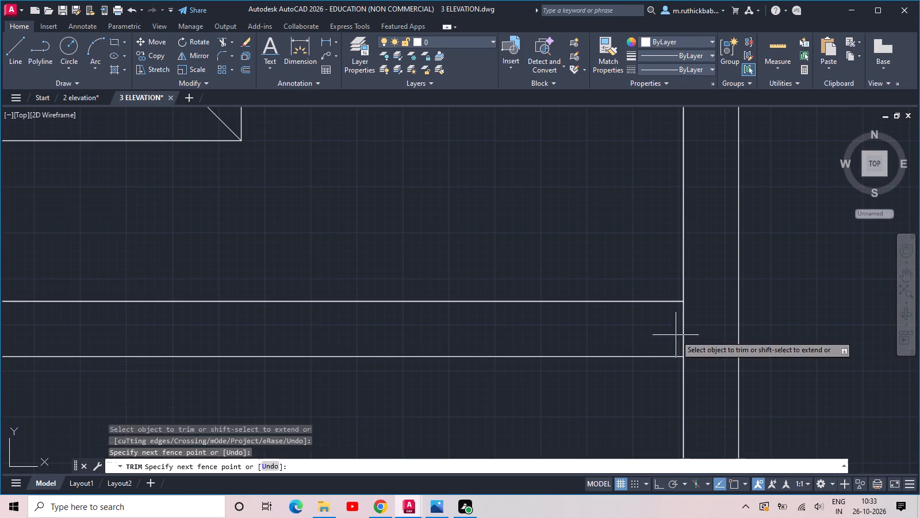
click(697, 323)
scroll(697, 323, down, 4)
middle_drag(699, 376, 662, 272)
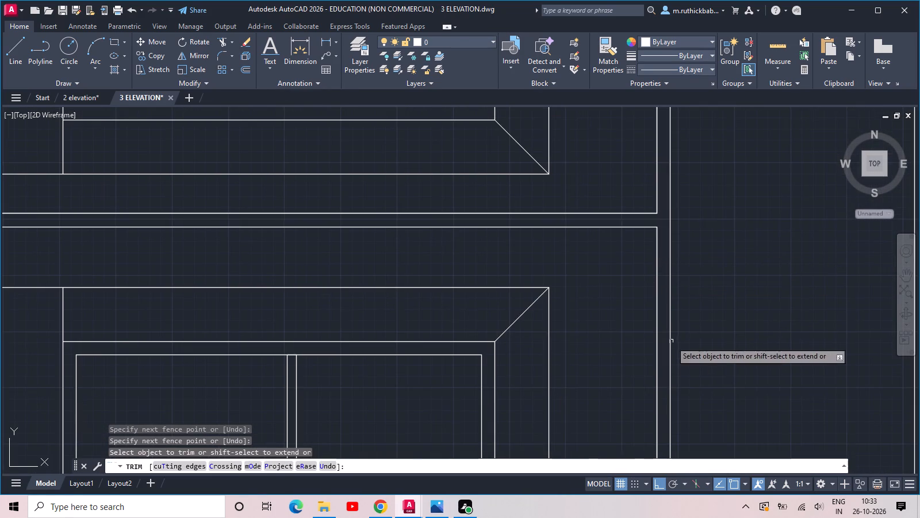
scroll(652, 368, down, 3)
middle_drag(650, 421, 632, 306)
scroll(633, 359, up, 6)
click(632, 334)
click(621, 334)
Trim the same vertical line beside the side volume between the paired floor lines at the two lowest storey divisions.
scroll(615, 334, down, 2)
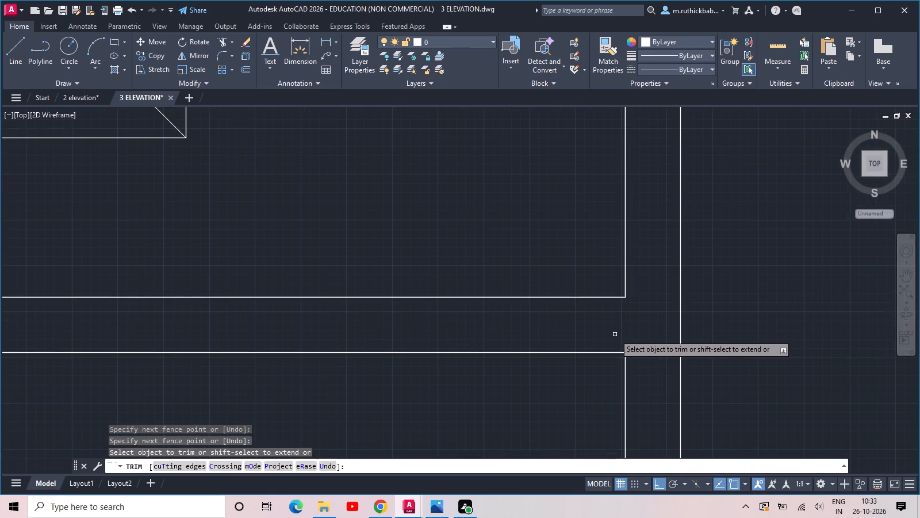
scroll(615, 334, down, 5)
middle_drag(618, 392, 624, 209)
scroll(633, 307, up, 5)
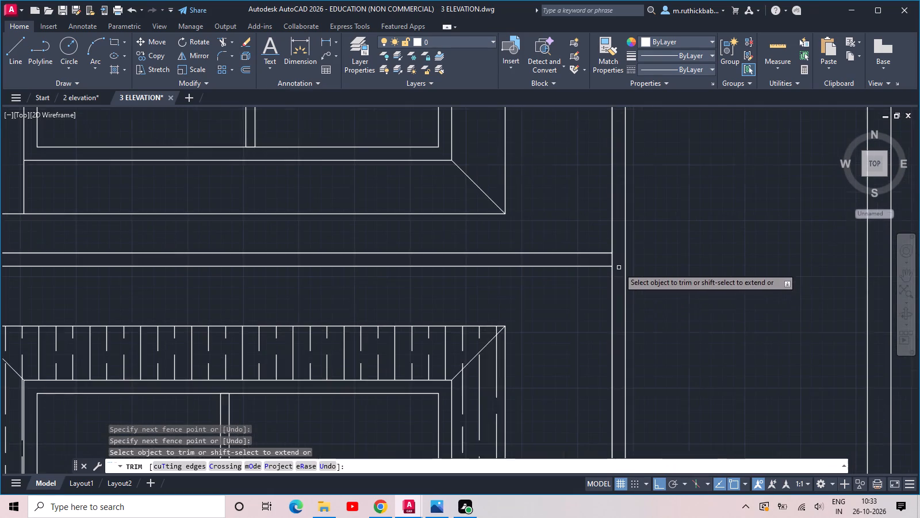
scroll(619, 268, up, 1)
click(618, 240)
click(565, 243)
scroll(566, 242, down, 4)
middle_drag(583, 363, 580, 177)
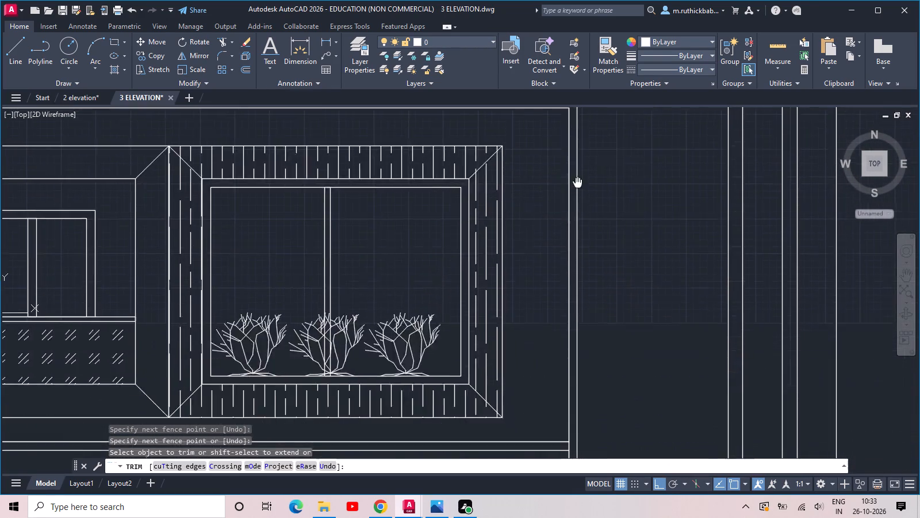
middle_drag(580, 177, 588, 142)
scroll(596, 376, up, 4)
drag(542, 391, 528, 394)
click(482, 399)
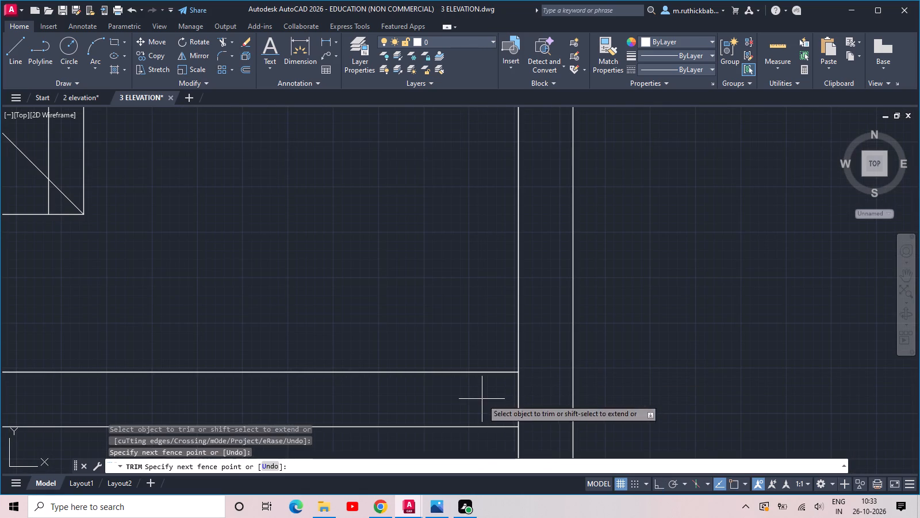
click(529, 393)
Trim the building's vertical line beside the side volume where it continues below the lowest balcony storey's bottom line.
scroll(542, 377, down, 5)
middle_drag(550, 380, 604, 20)
scroll(565, 200, down, 4)
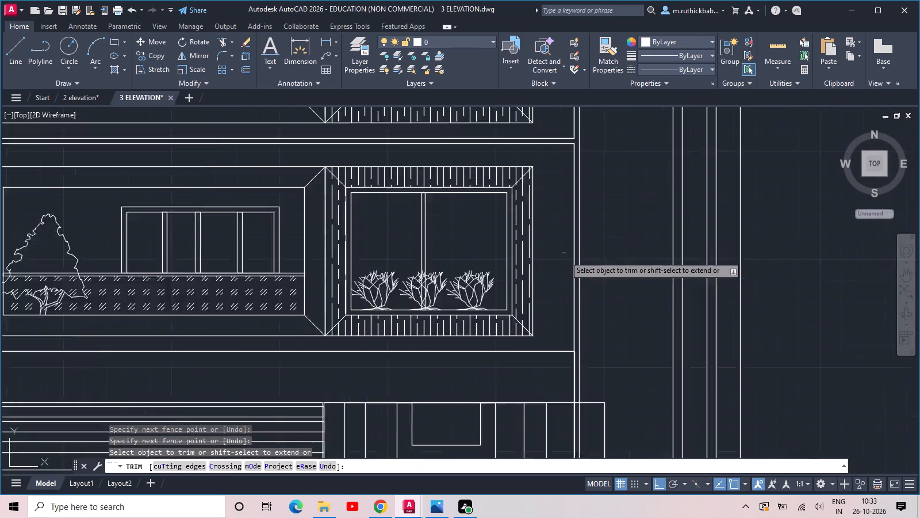
scroll(568, 319, up, 6)
scroll(574, 306, down, 3)
scroll(572, 330, up, 1)
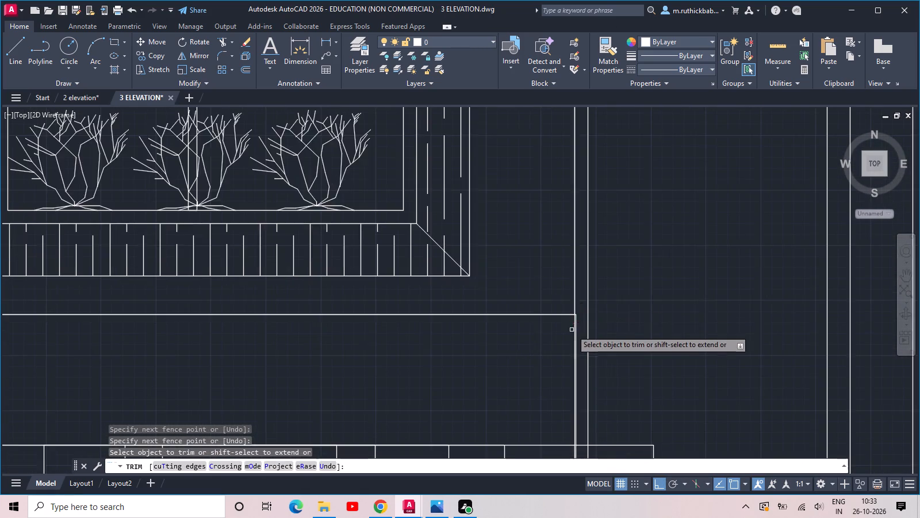
scroll(572, 330, up, 2)
click(582, 291)
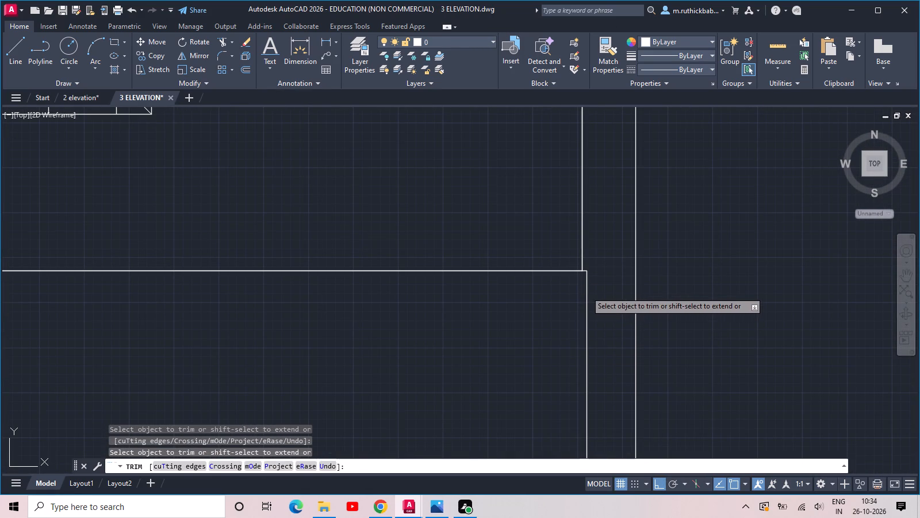
scroll(598, 275, down, 4)
key(Escape)
Trim the crossing line ends within the top edge band where the building meets the side volume.
scroll(641, 281, down, 4)
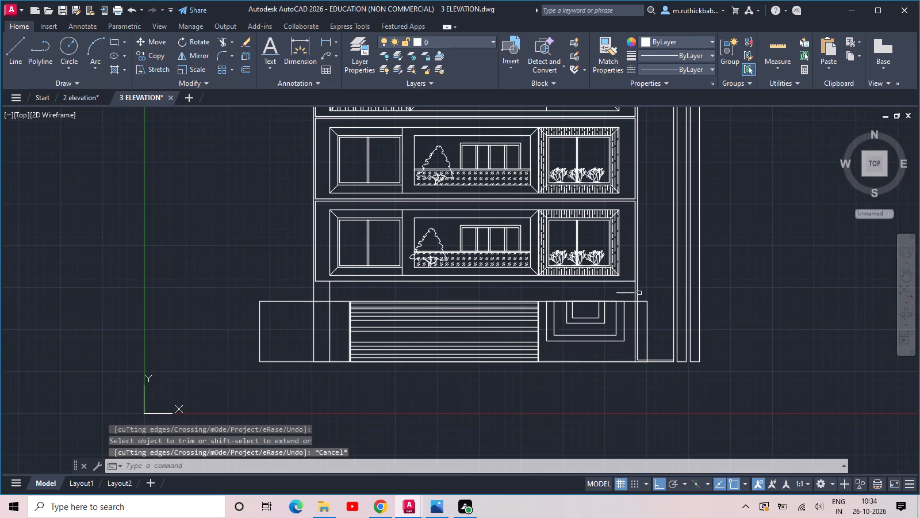
scroll(638, 305, down, 1)
middle_drag(638, 305, 482, 360)
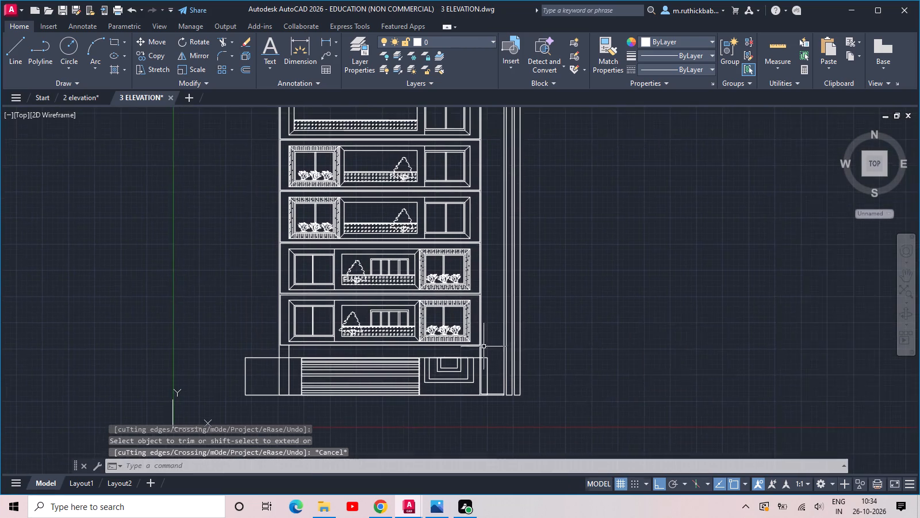
scroll(504, 310, down, 2)
scroll(493, 267, up, 1)
scroll(523, 205, up, 2)
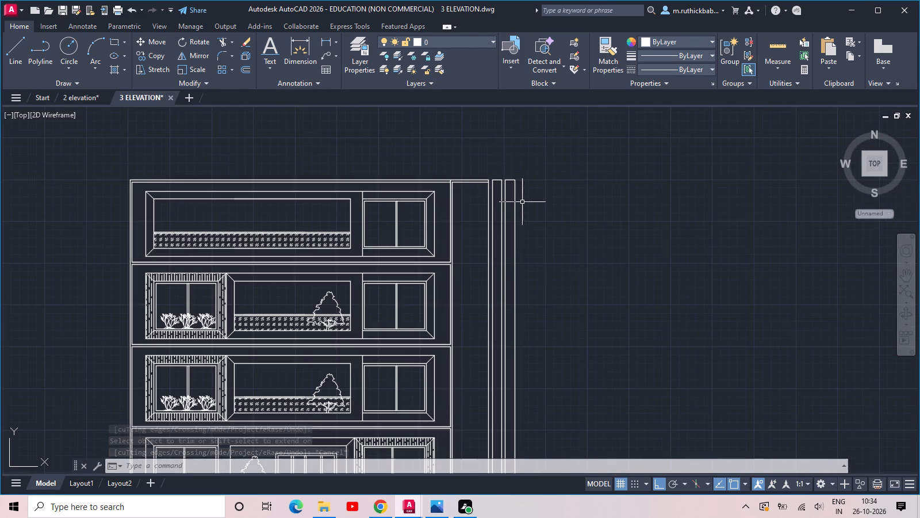
scroll(471, 180, up, 5)
text(TR)
key(space)
drag(344, 157, 335, 163)
click(362, 145)
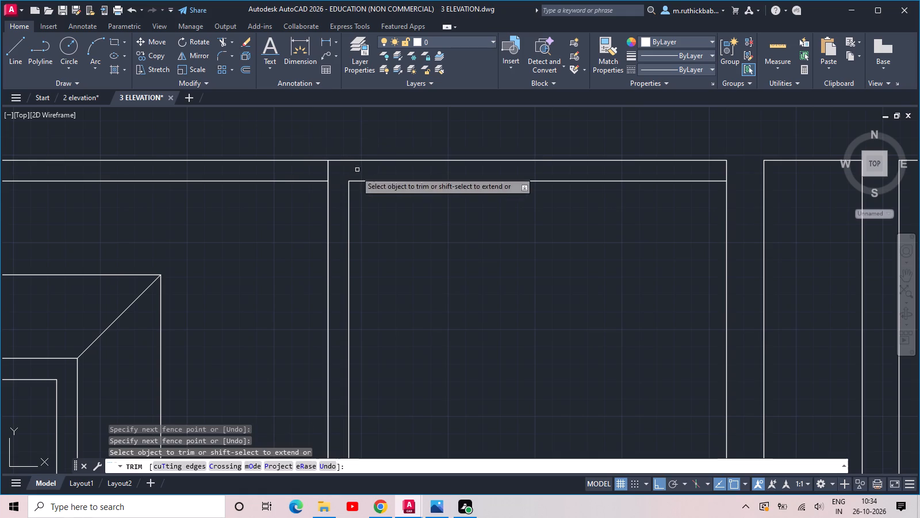
click(345, 174)
click(303, 175)
scroll(304, 170, down, 2)
key(Escape)
key(Escape)
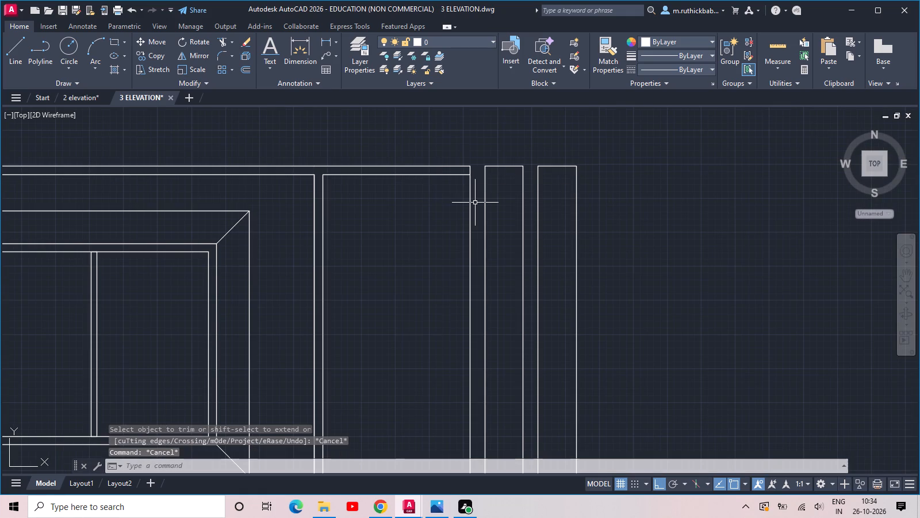
Save the drawing.
key(ctrl+s)
key(ctrl+s)
Trim the two vertical wall lines inside the base storey's plain block left of the slatted panel.
ctrl+scroll(475, 203, down, 6)
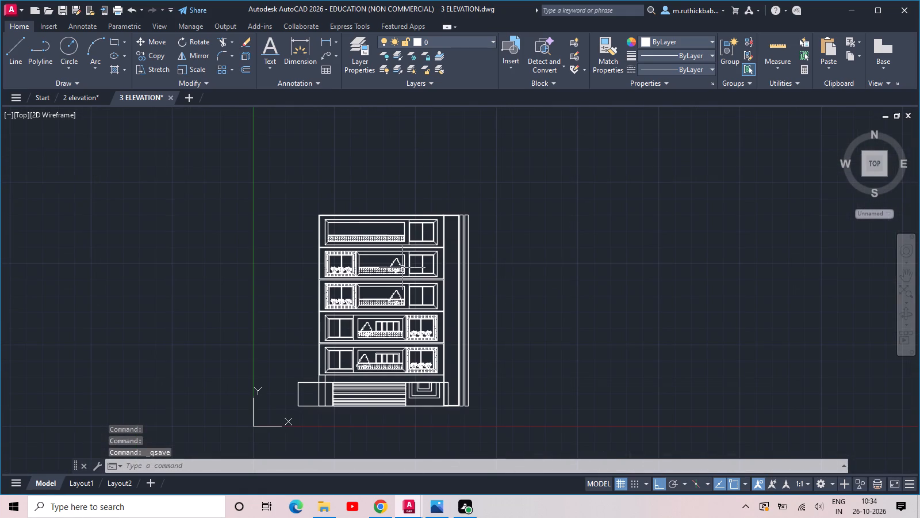
scroll(381, 267, up, 1)
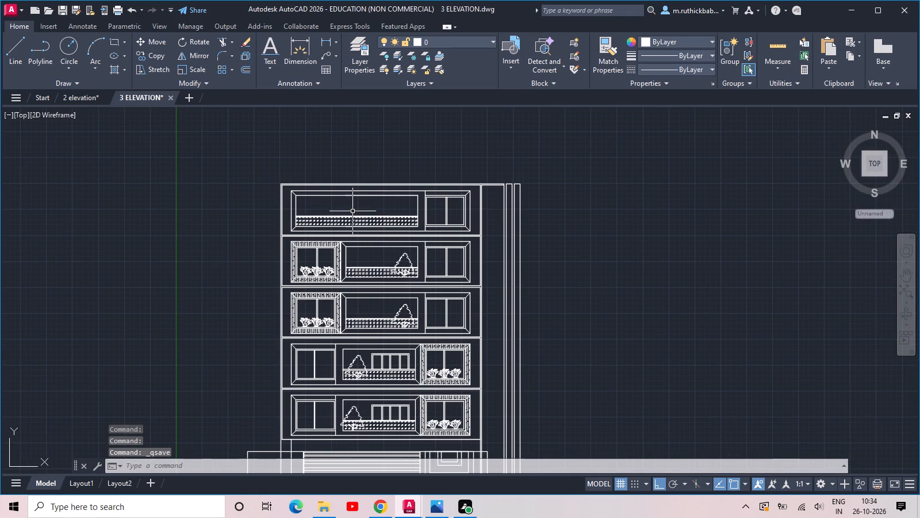
scroll(352, 211, down, 1)
middle_drag(361, 274, 427, 215)
scroll(412, 282, up, 2)
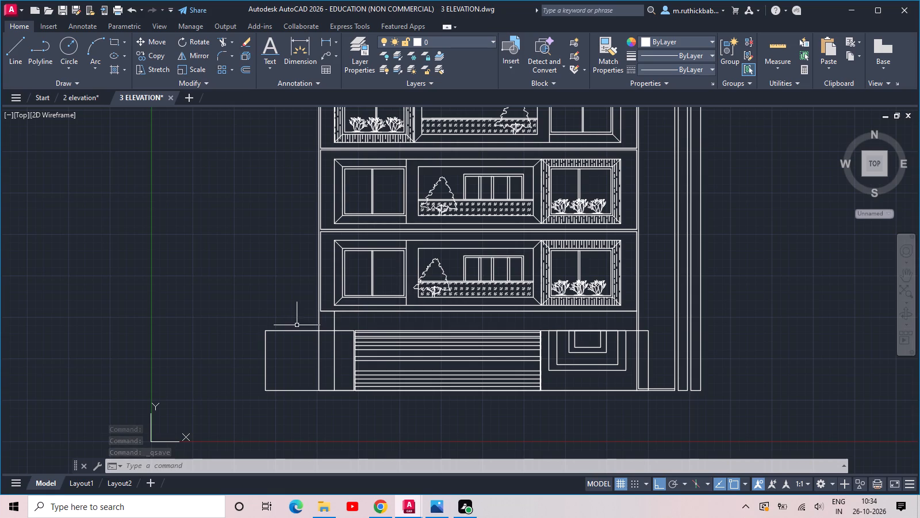
middle_drag(297, 325, 388, 287)
scroll(391, 296, up, 1)
key(t)
text(R)
key(space)
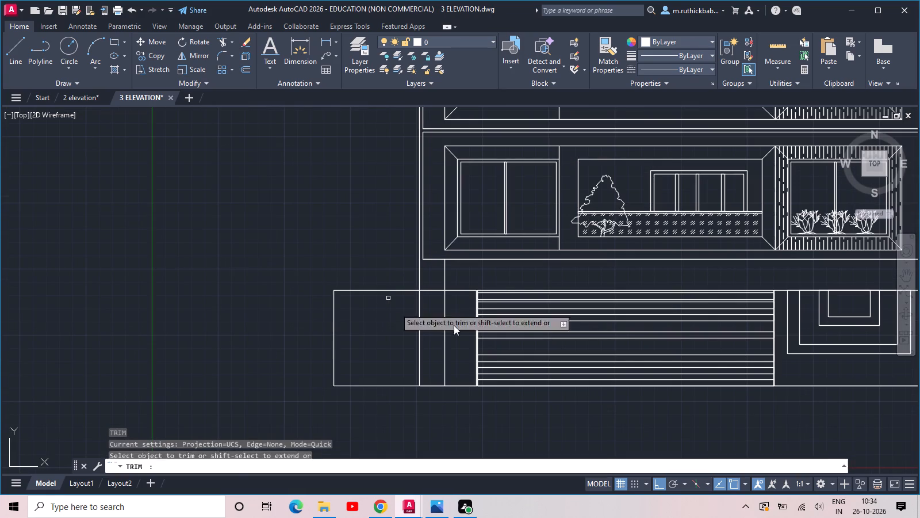
drag(450, 318, 444, 321)
click(386, 323)
key(Escape)
key(Escape)
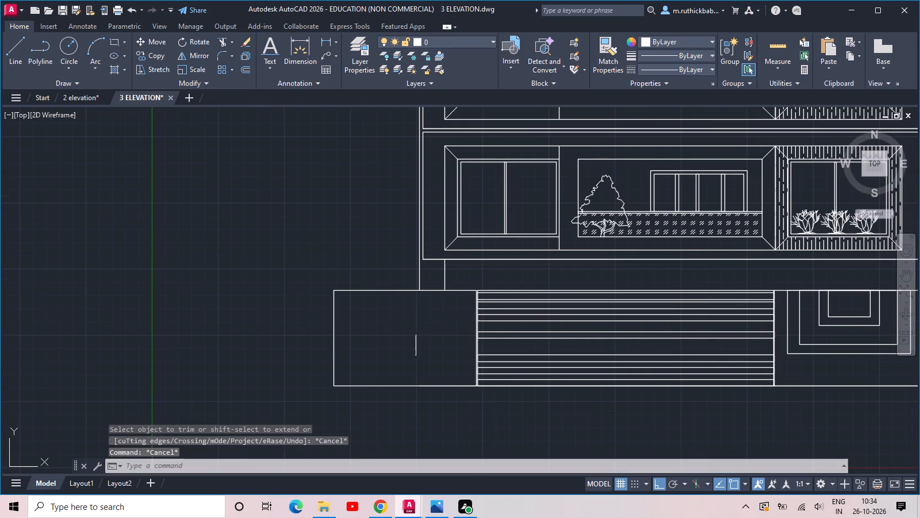
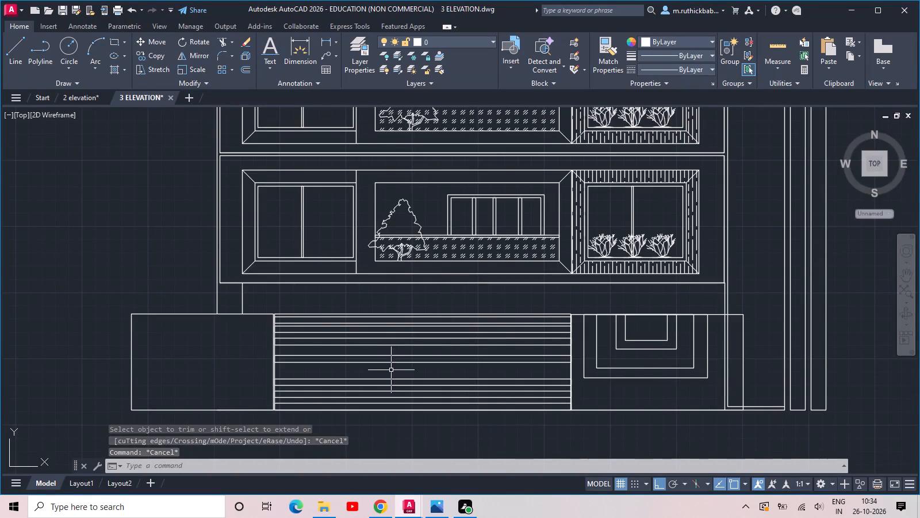
Draw a narrow upright rectangle about 3" wide across the middle slats in the left half of the base storey's slatted panel.
scroll(355, 346, up, 2)
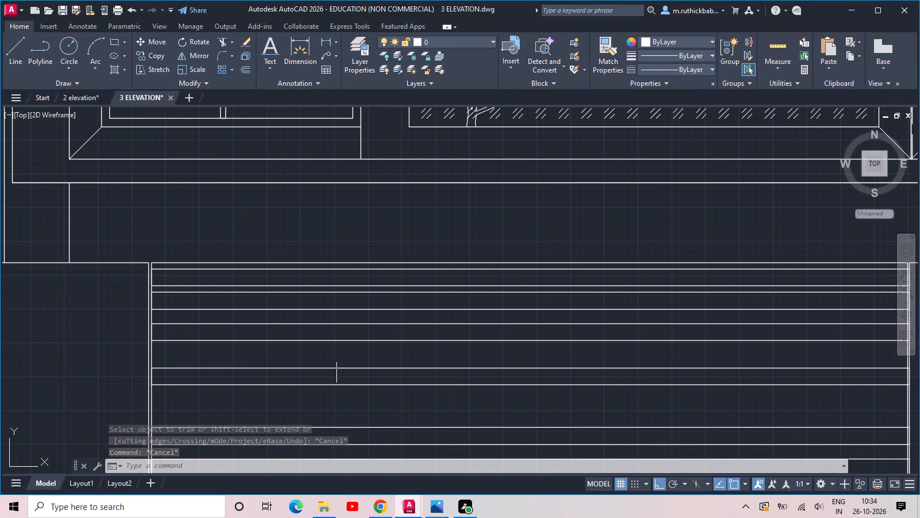
text(REC)
key(space)
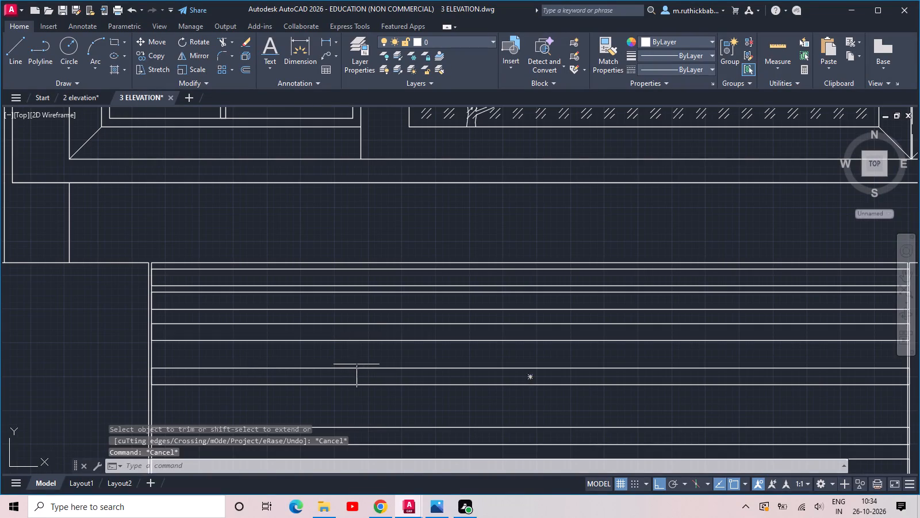
click(355, 334)
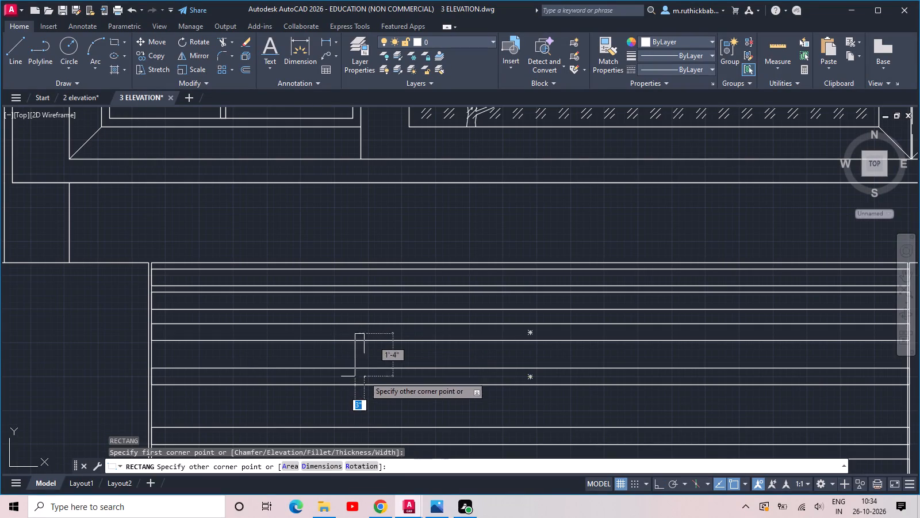
click(364, 392)
Draw a flat rectangle about 3'-10" long and 4" high standing on the slatted panel's top line.
key(space)
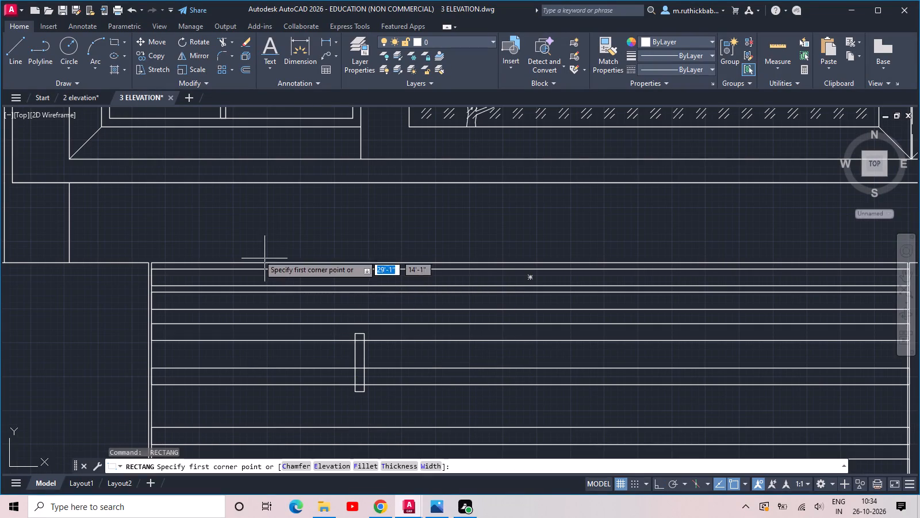
click(235, 262)
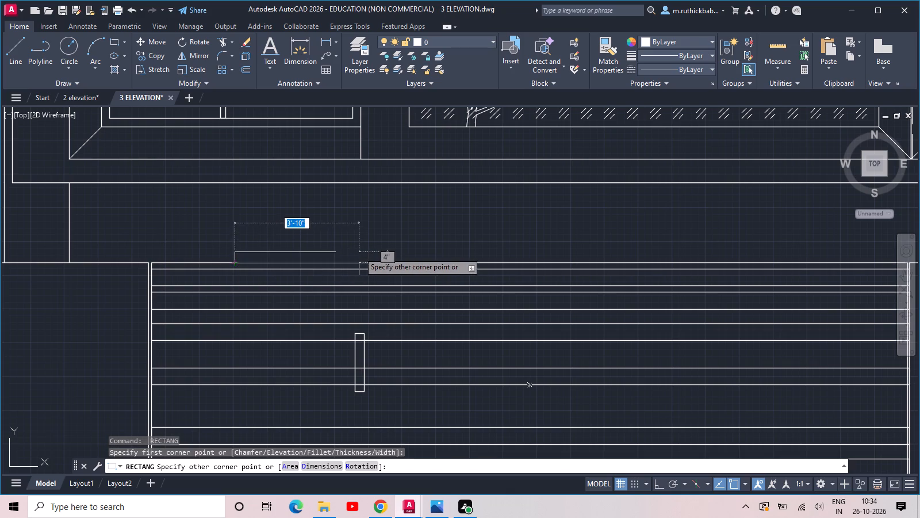
click(359, 252)
Draw a second narrow upright rectangle about 2' tall across the middle slats in the right half of the slatted panel.
key(space)
scroll(264, 279, down, 1)
key(space)
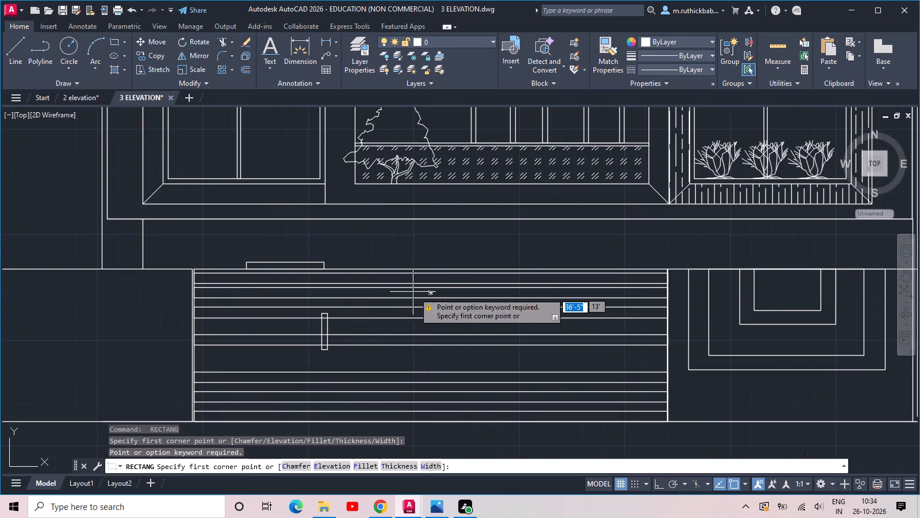
scroll(618, 332, up, 1)
key(space)
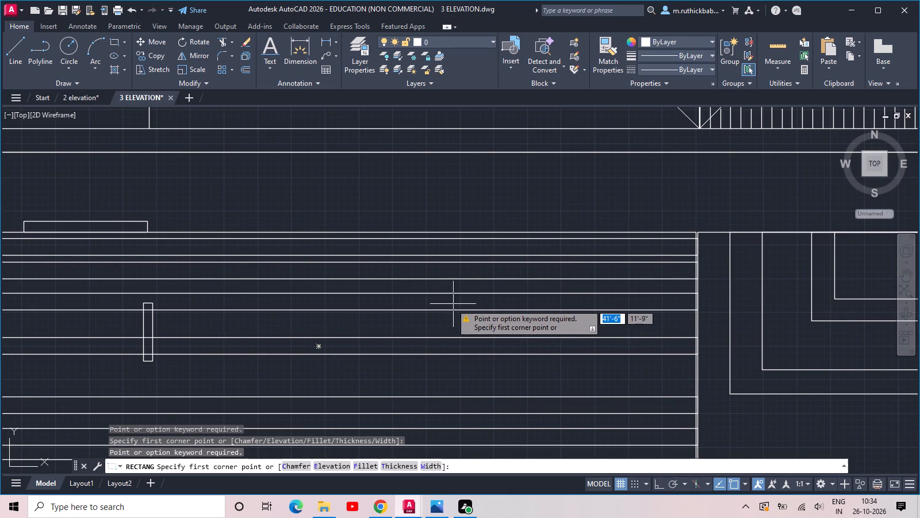
click(448, 303)
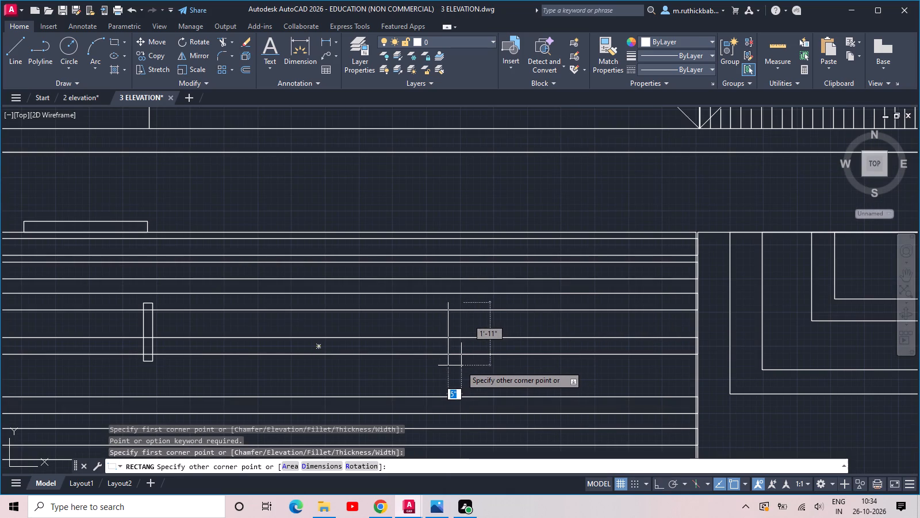
click(458, 367)
Draw two nested rectangles inside the plain block left of the slatted panel, the outer one about 8'-3" by 4'-1".
key(space)
scroll(469, 345, down, 3)
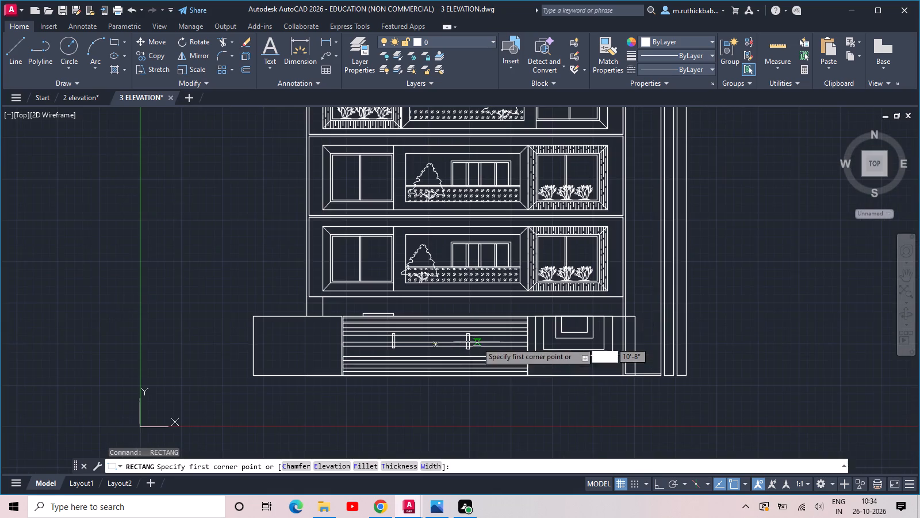
scroll(284, 346, up, 1)
middle_drag(283, 346, 460, 326)
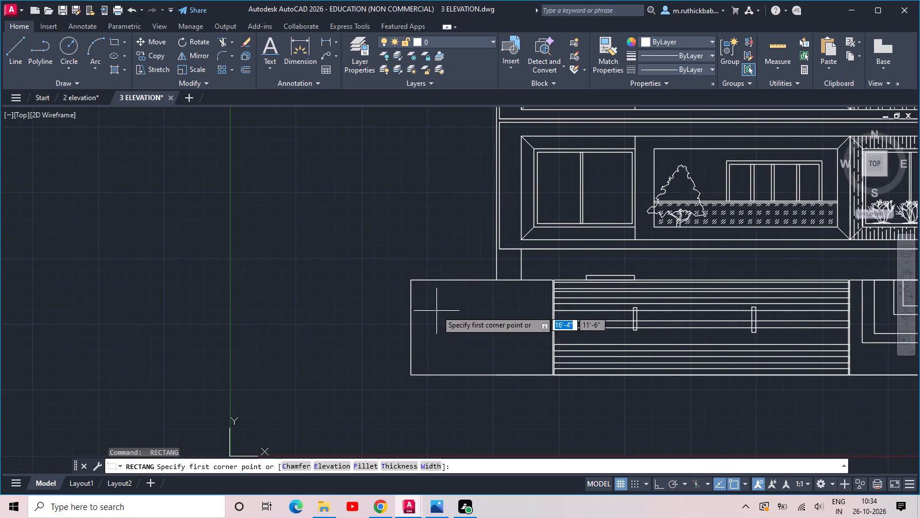
click(429, 305)
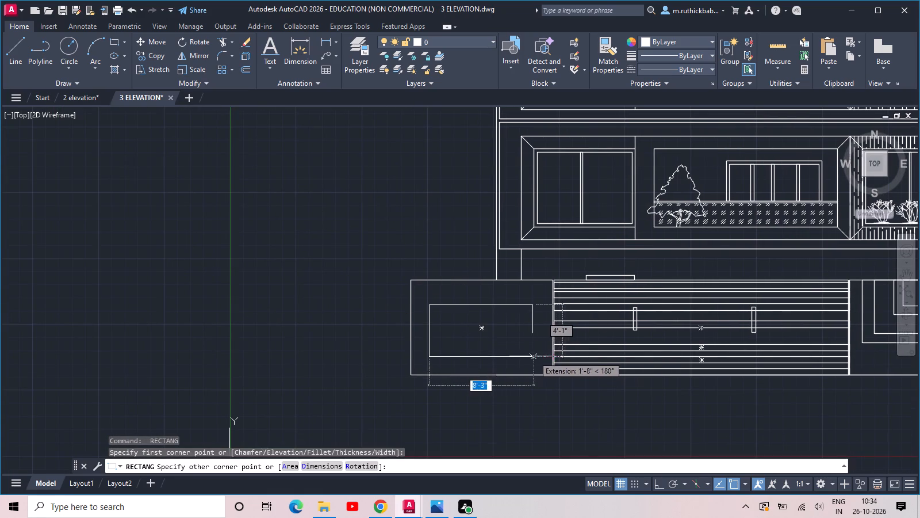
click(536, 356)
key(space)
click(441, 318)
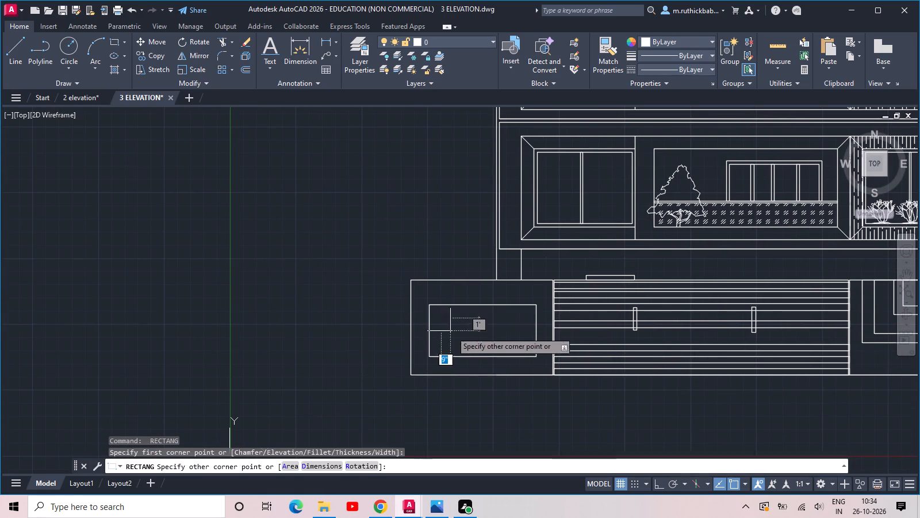
click(517, 343)
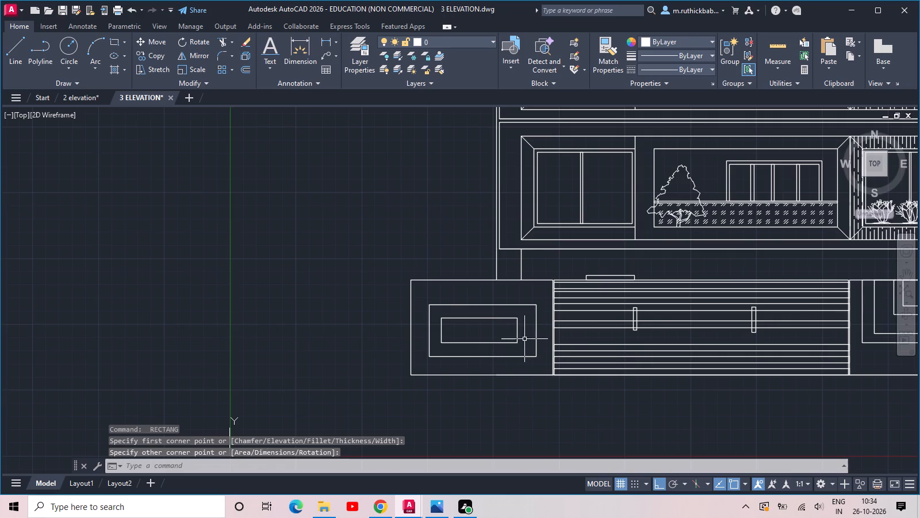
scroll(524, 338, down, 2)
key(Escape)
key(Escape)
key(Escape)
Examine the whole elevation, checking the hatched window frame on a lower storey and the top storey's balcony.
scroll(631, 344, down, 1)
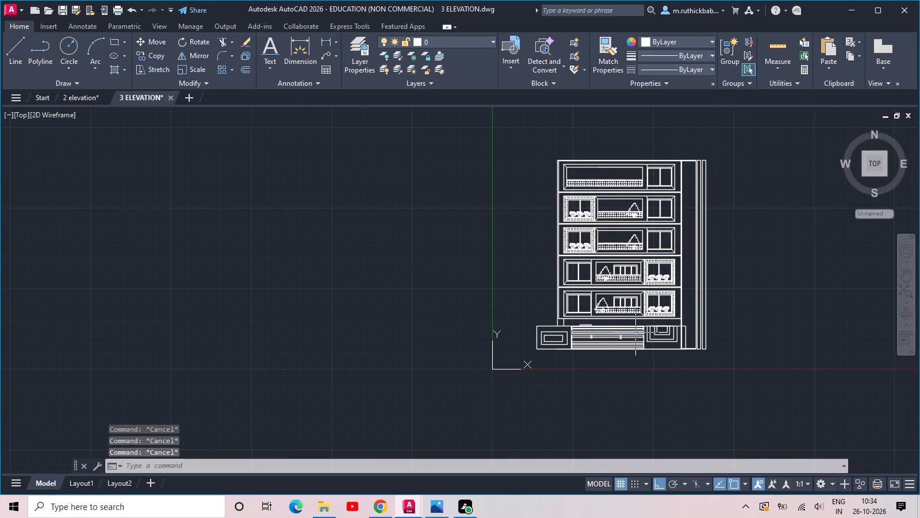
middle_drag(637, 331, 595, 330)
scroll(653, 291, up, 1)
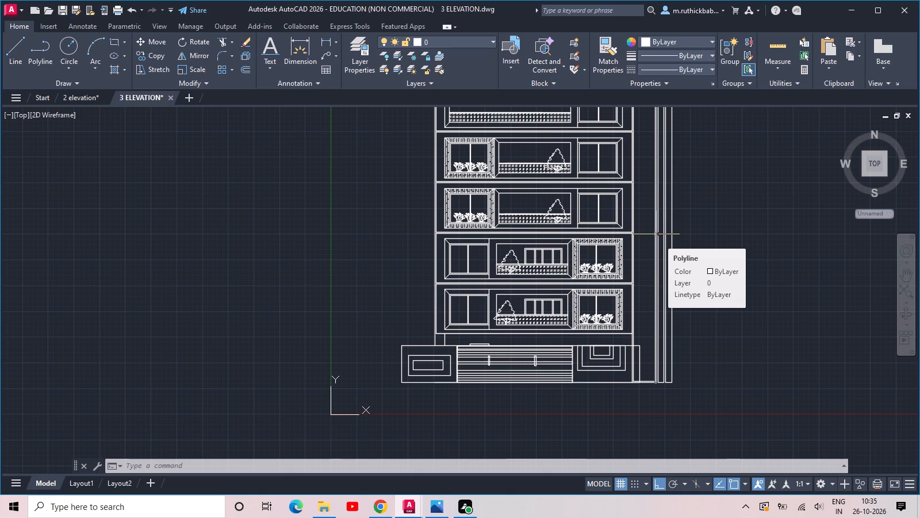
scroll(641, 251, up, 2)
scroll(590, 219, up, 2)
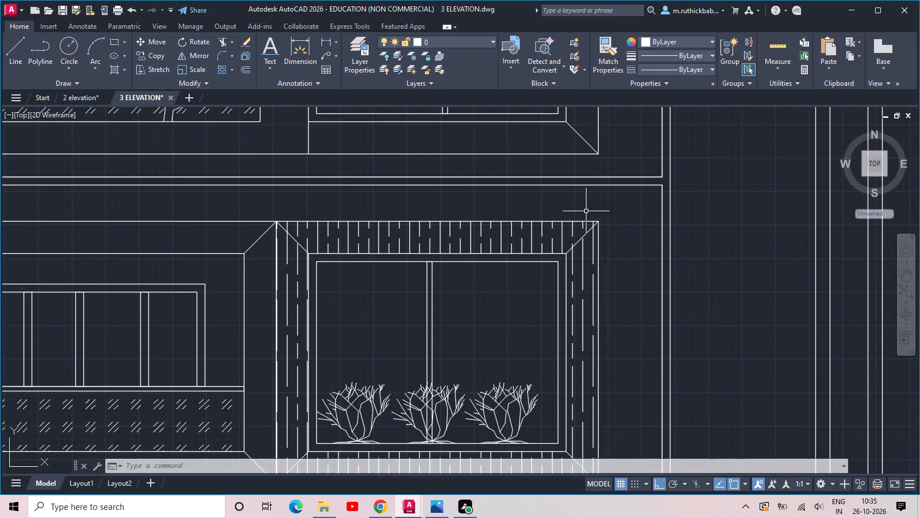
click(546, 245)
click(513, 239)
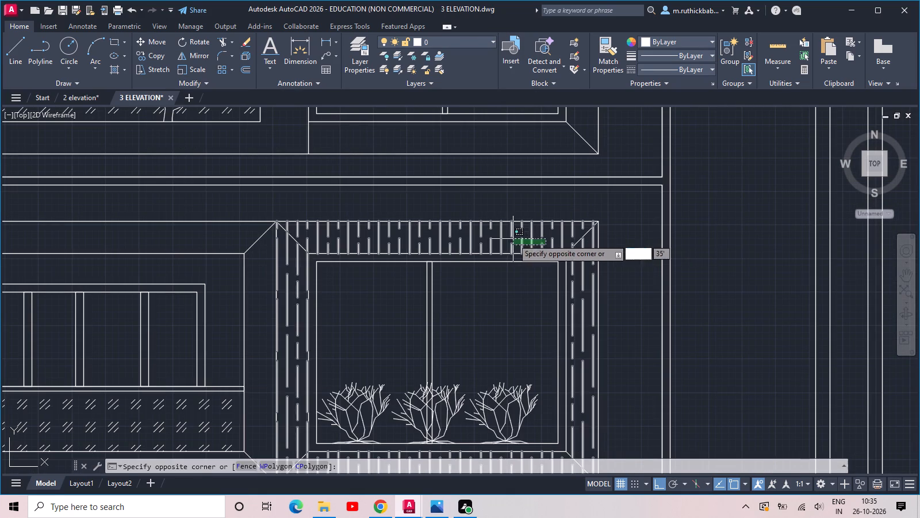
scroll(513, 239, down, 3)
key(Escape)
key(Escape)
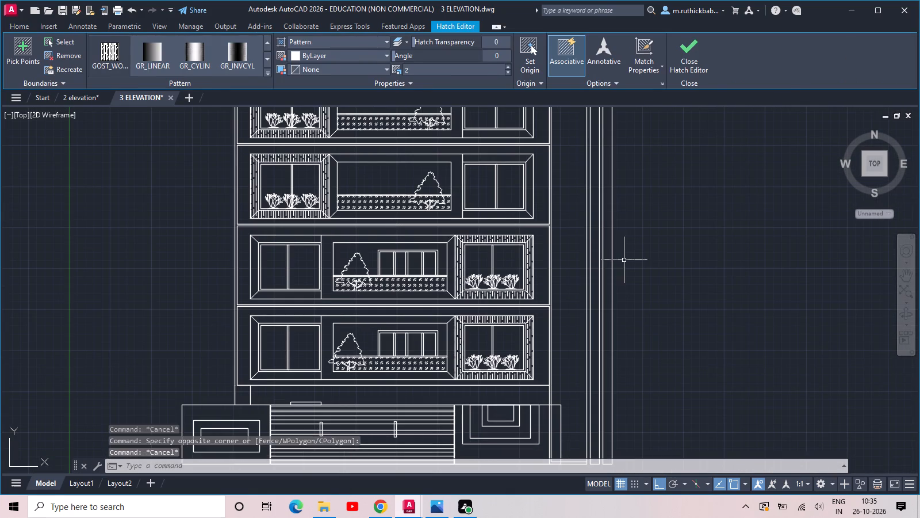
scroll(624, 260, down, 2)
middle_drag(624, 260, 558, 292)
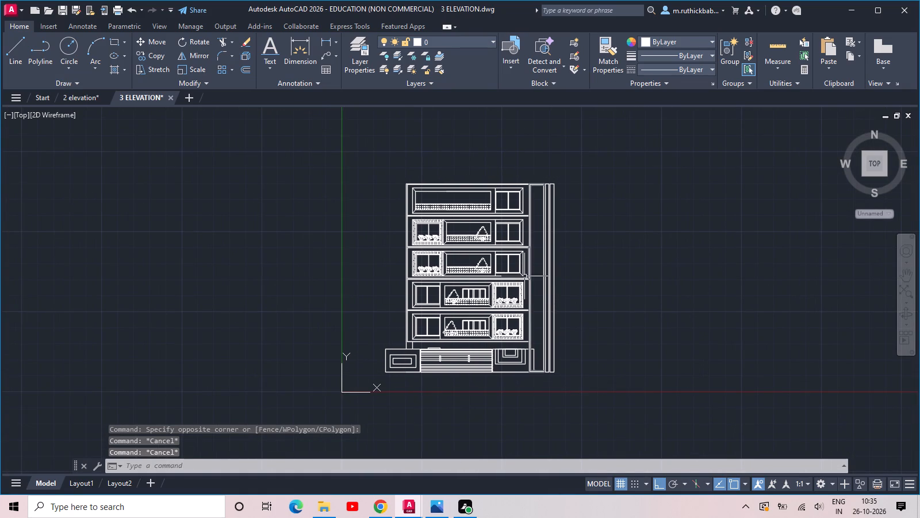
scroll(430, 193, up, 2)
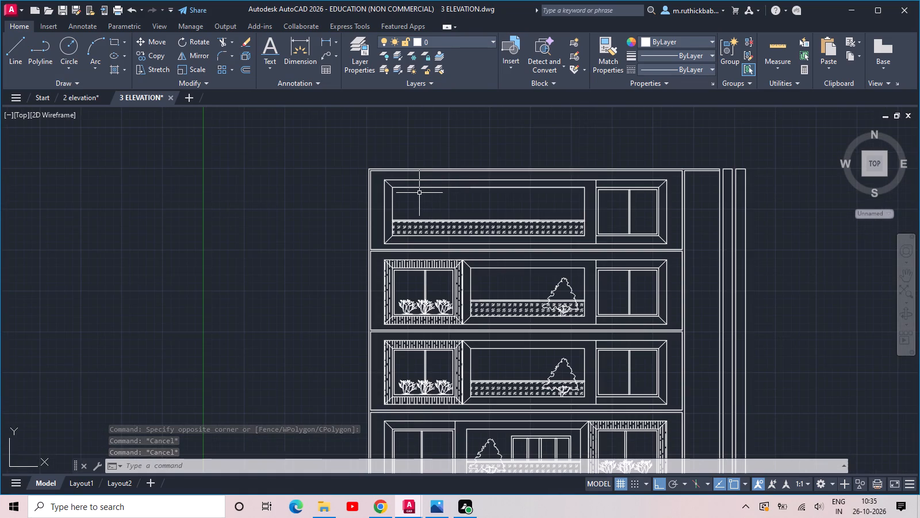
scroll(419, 193, down, 1)
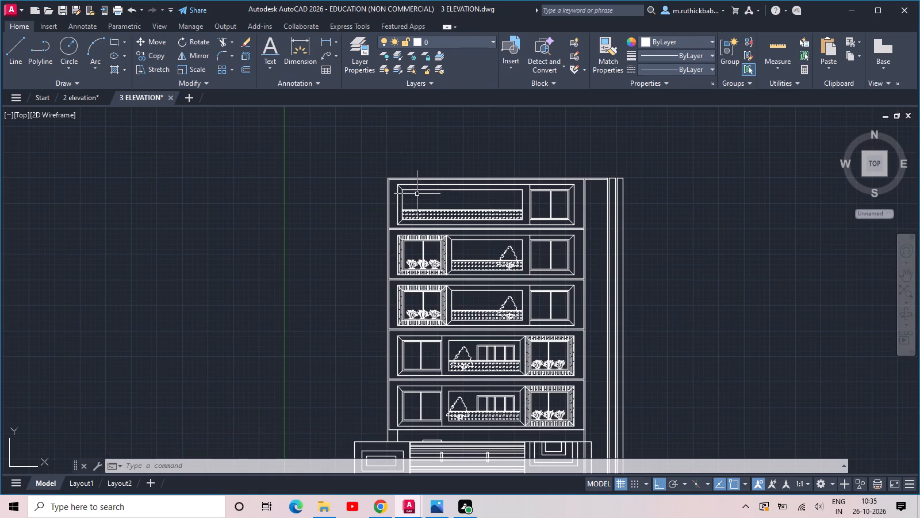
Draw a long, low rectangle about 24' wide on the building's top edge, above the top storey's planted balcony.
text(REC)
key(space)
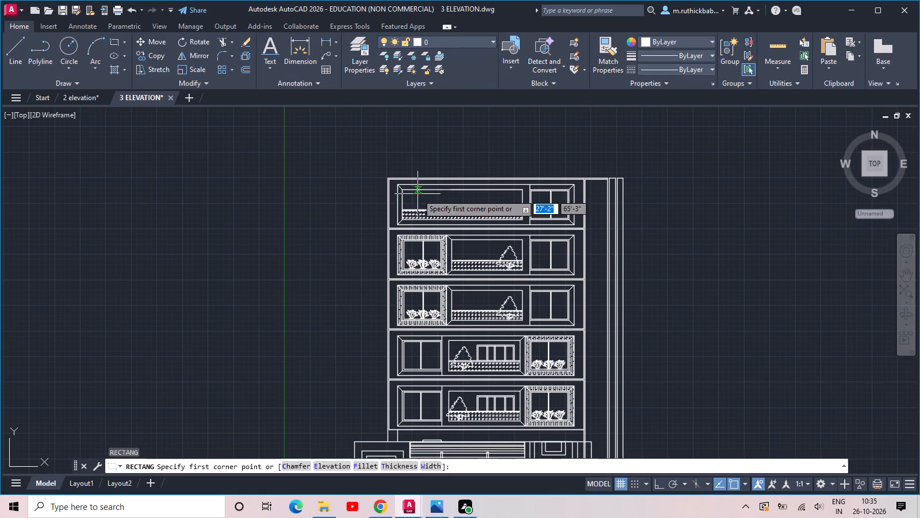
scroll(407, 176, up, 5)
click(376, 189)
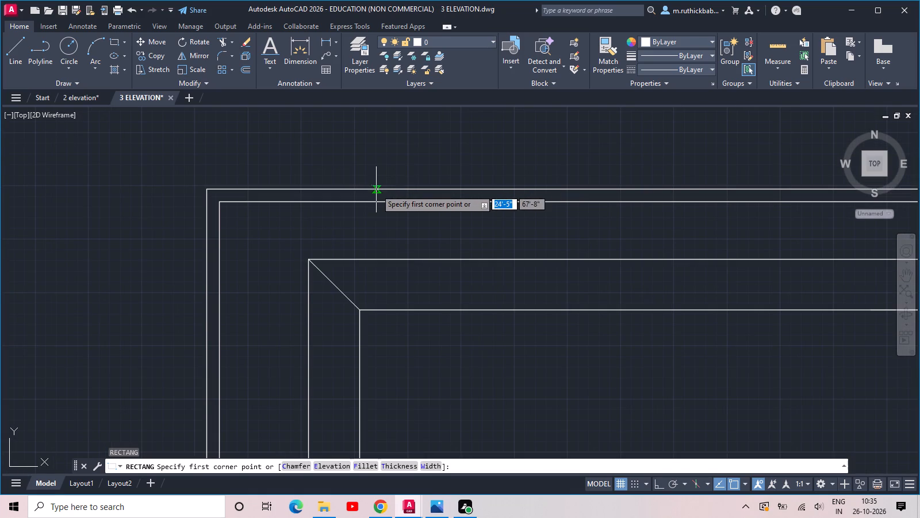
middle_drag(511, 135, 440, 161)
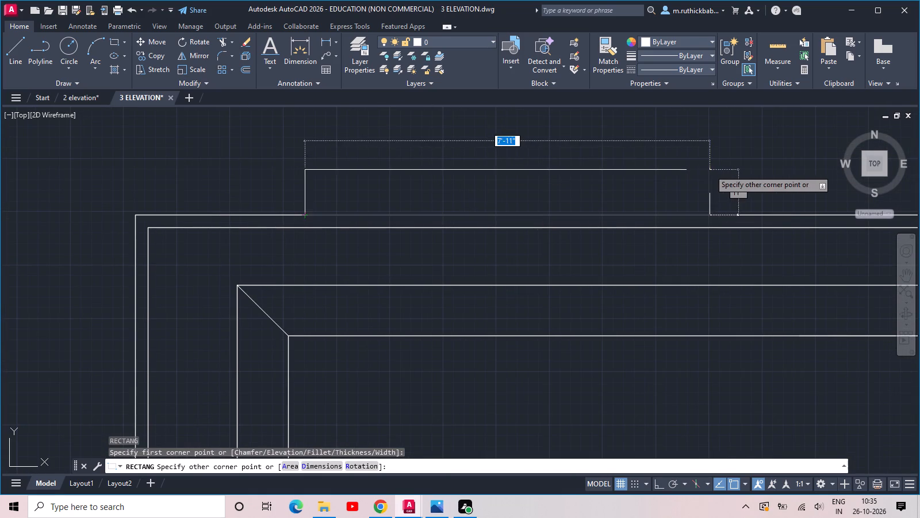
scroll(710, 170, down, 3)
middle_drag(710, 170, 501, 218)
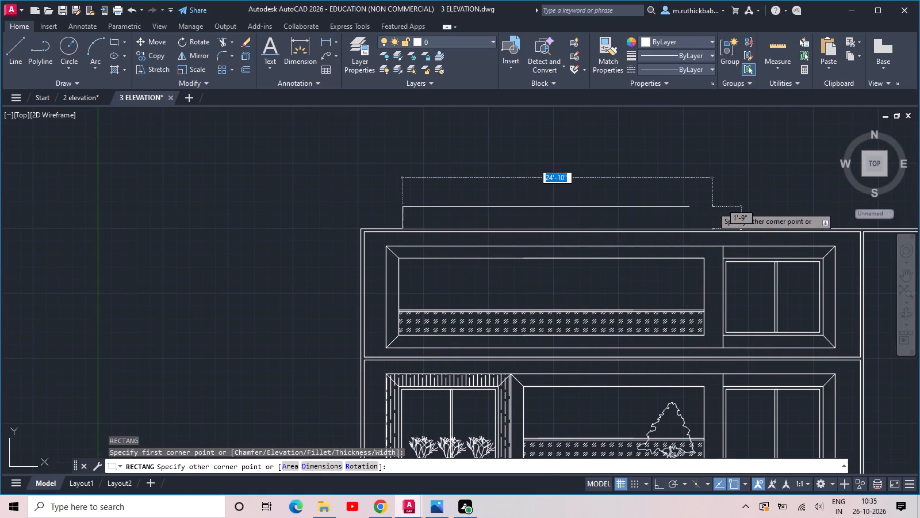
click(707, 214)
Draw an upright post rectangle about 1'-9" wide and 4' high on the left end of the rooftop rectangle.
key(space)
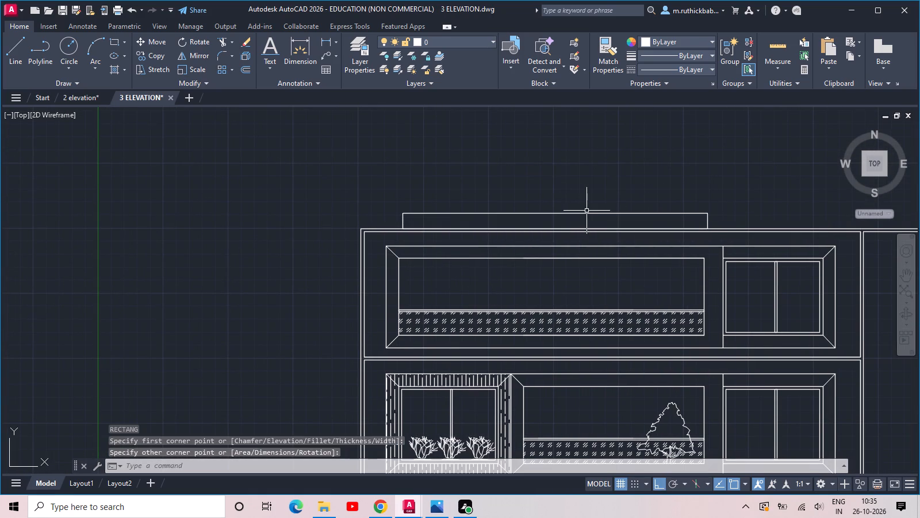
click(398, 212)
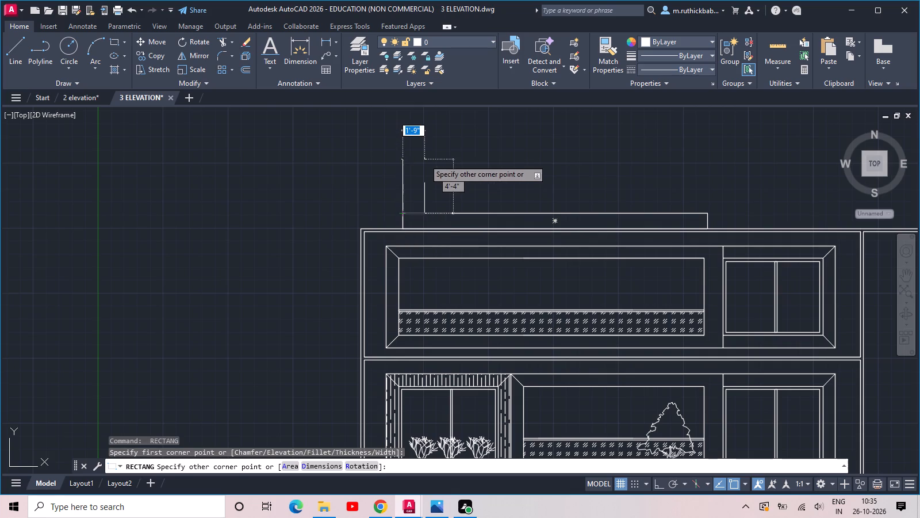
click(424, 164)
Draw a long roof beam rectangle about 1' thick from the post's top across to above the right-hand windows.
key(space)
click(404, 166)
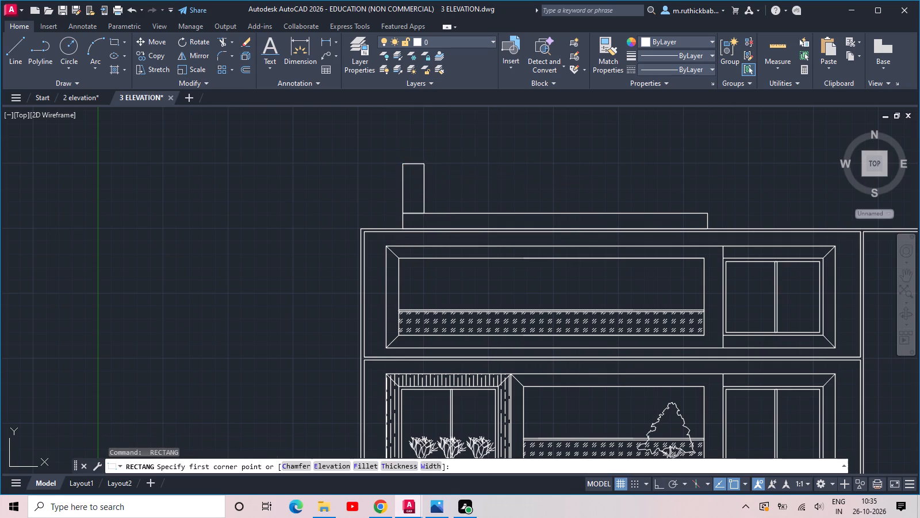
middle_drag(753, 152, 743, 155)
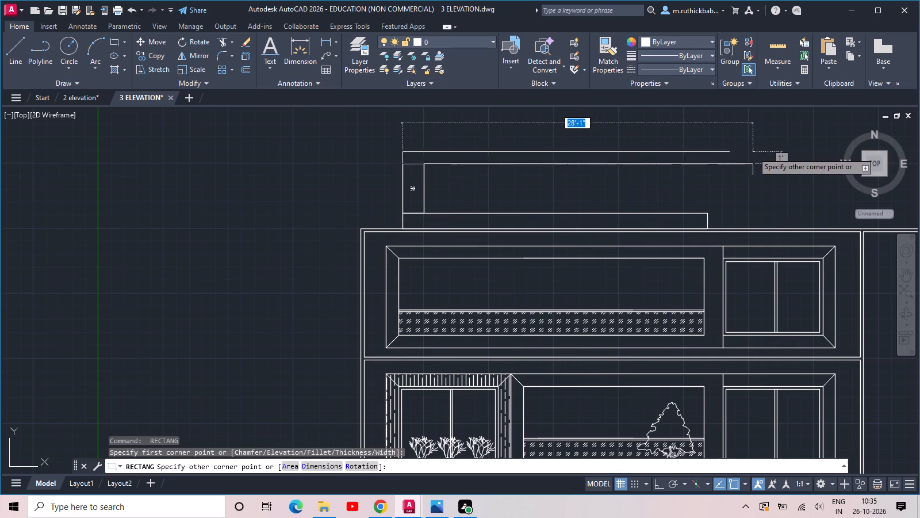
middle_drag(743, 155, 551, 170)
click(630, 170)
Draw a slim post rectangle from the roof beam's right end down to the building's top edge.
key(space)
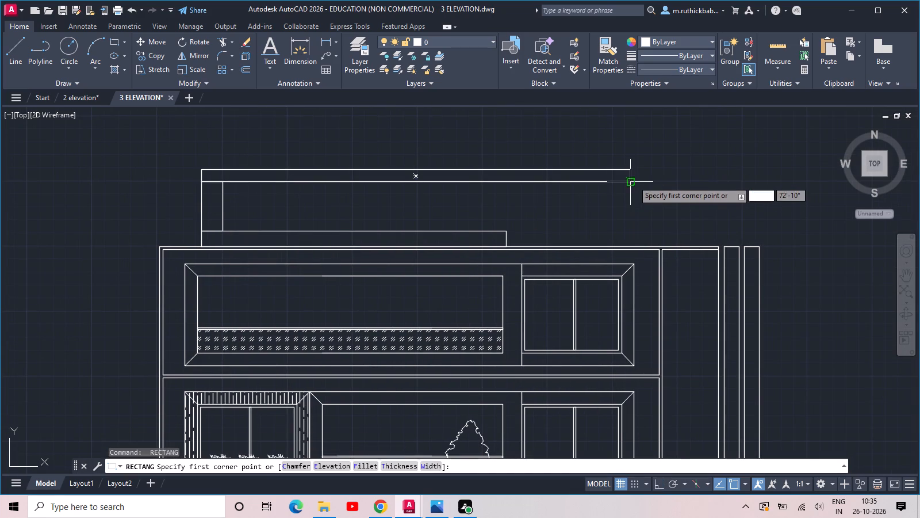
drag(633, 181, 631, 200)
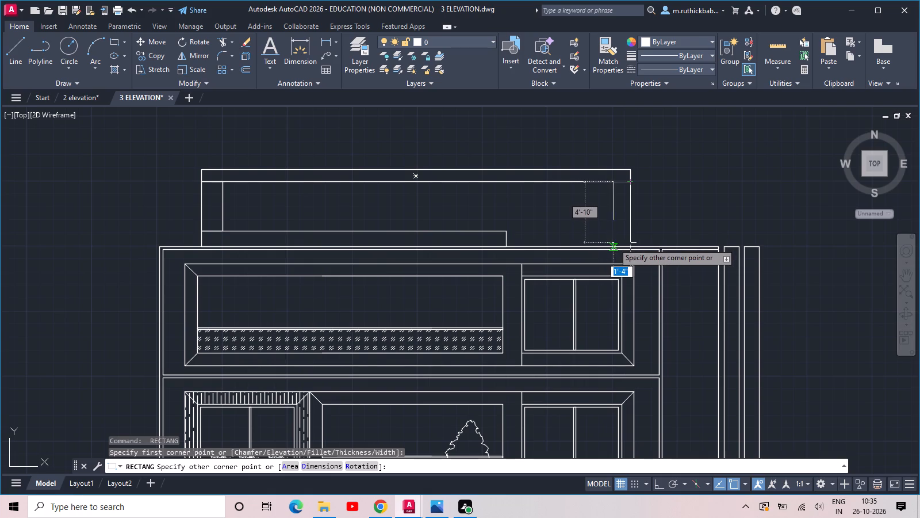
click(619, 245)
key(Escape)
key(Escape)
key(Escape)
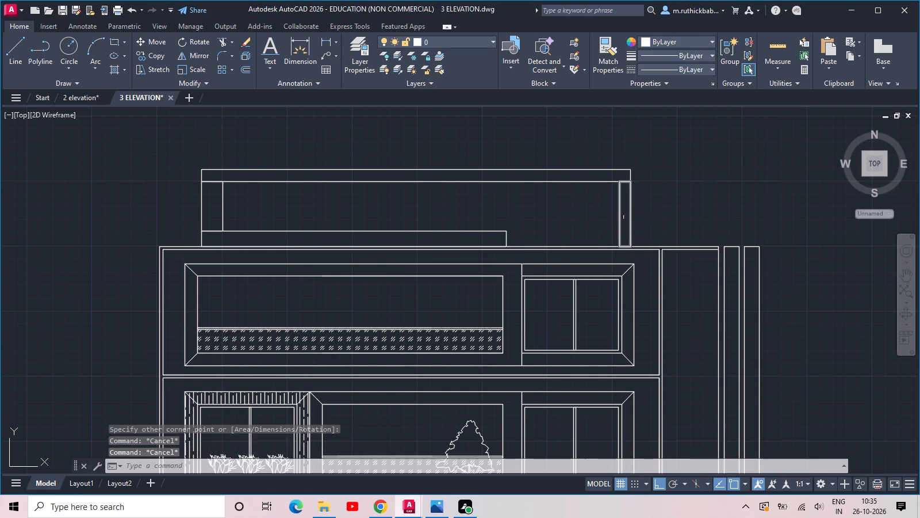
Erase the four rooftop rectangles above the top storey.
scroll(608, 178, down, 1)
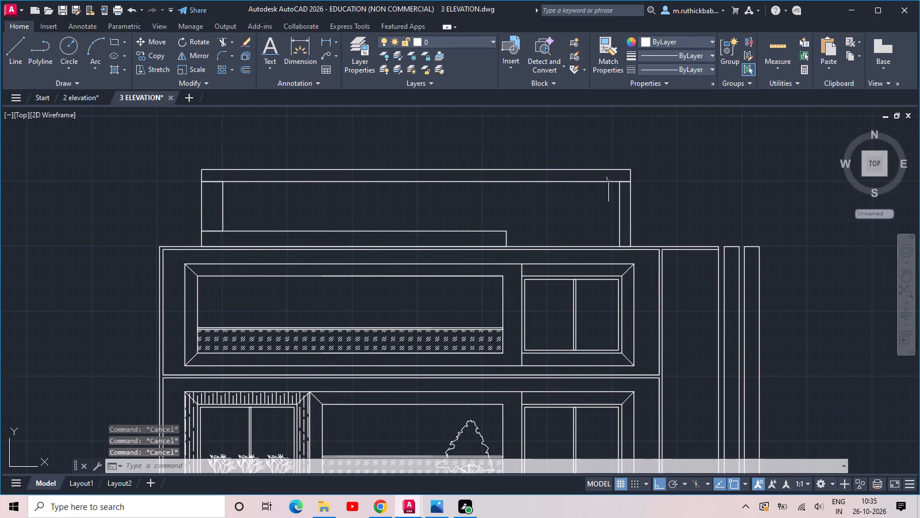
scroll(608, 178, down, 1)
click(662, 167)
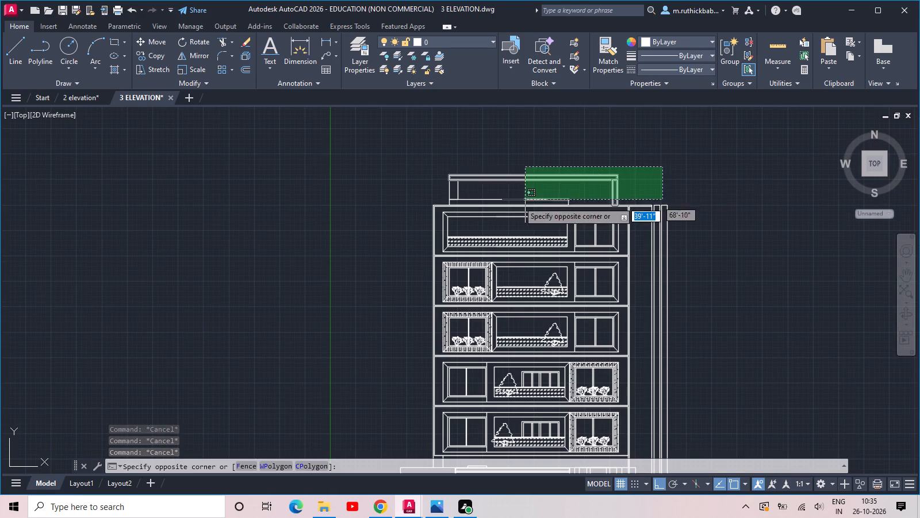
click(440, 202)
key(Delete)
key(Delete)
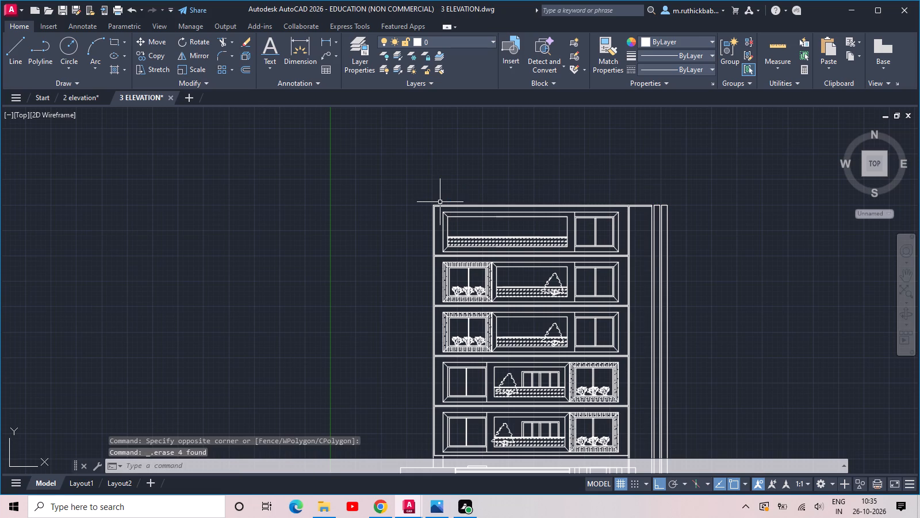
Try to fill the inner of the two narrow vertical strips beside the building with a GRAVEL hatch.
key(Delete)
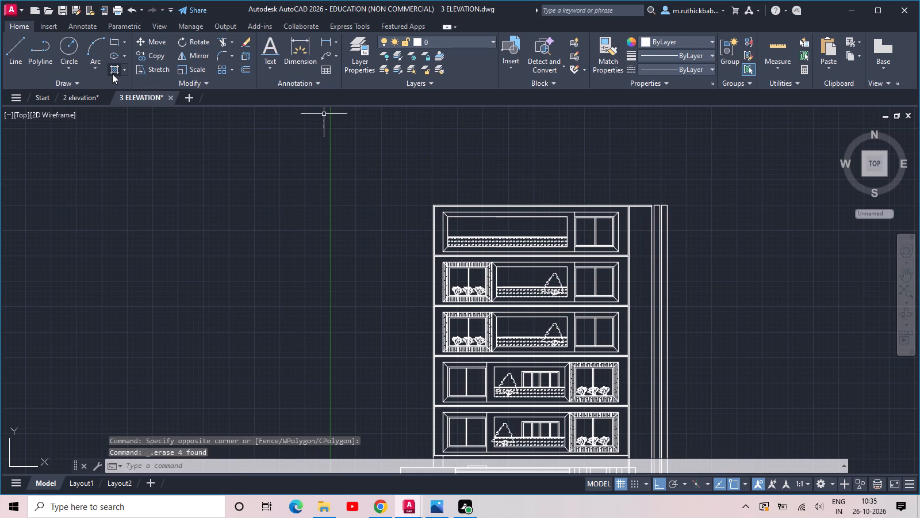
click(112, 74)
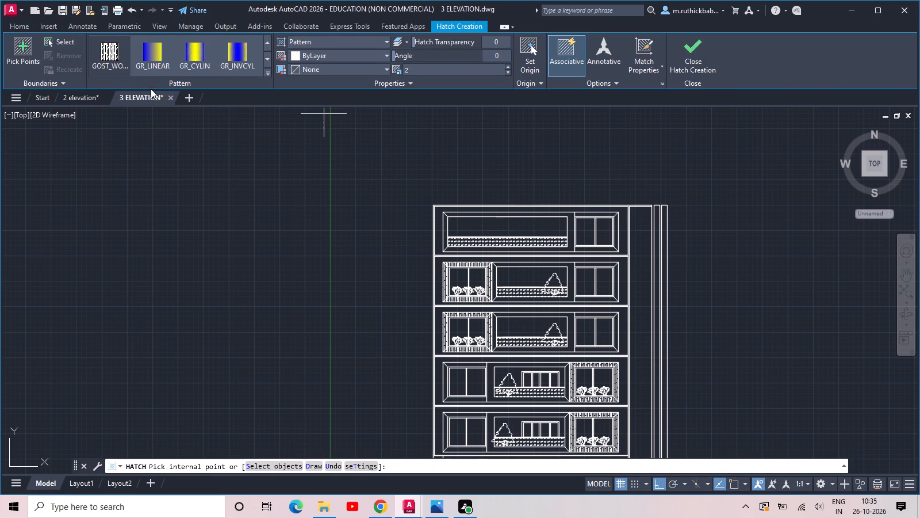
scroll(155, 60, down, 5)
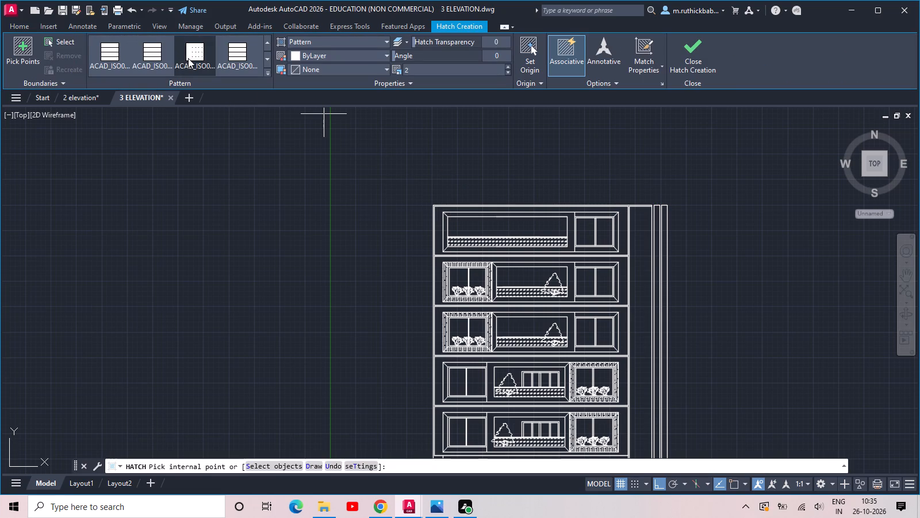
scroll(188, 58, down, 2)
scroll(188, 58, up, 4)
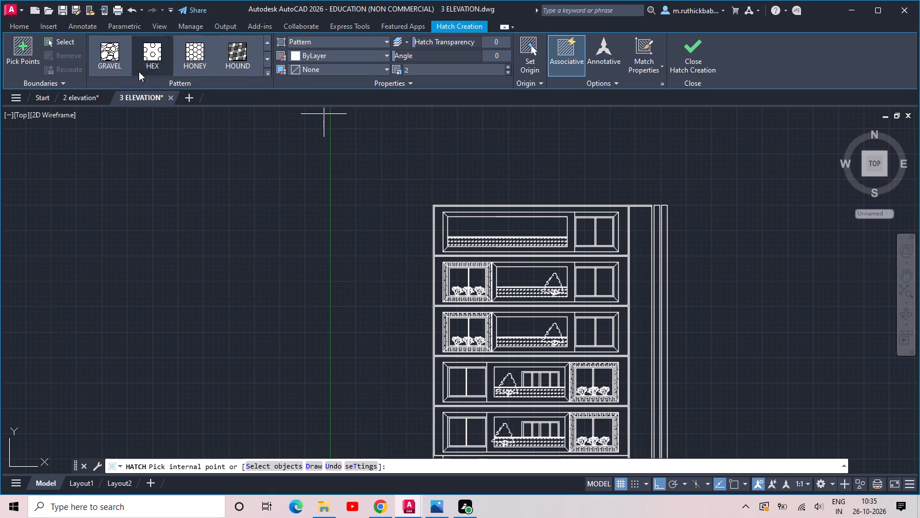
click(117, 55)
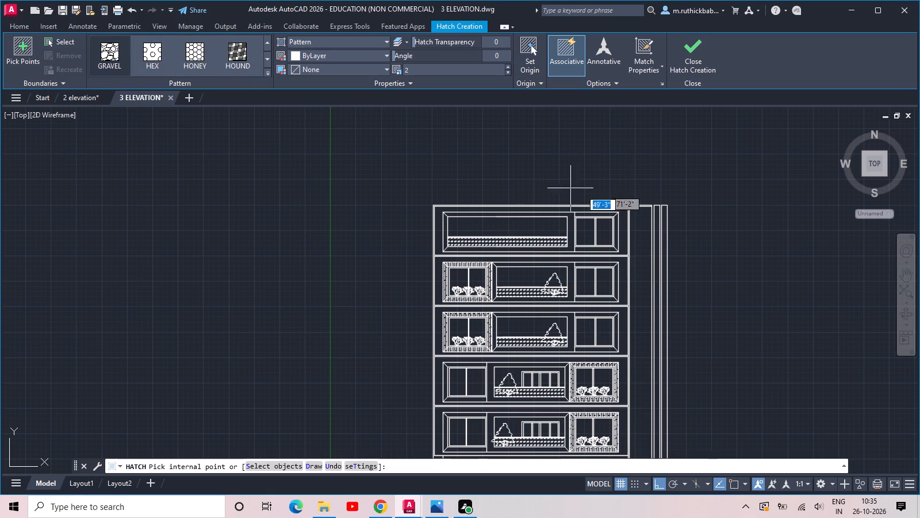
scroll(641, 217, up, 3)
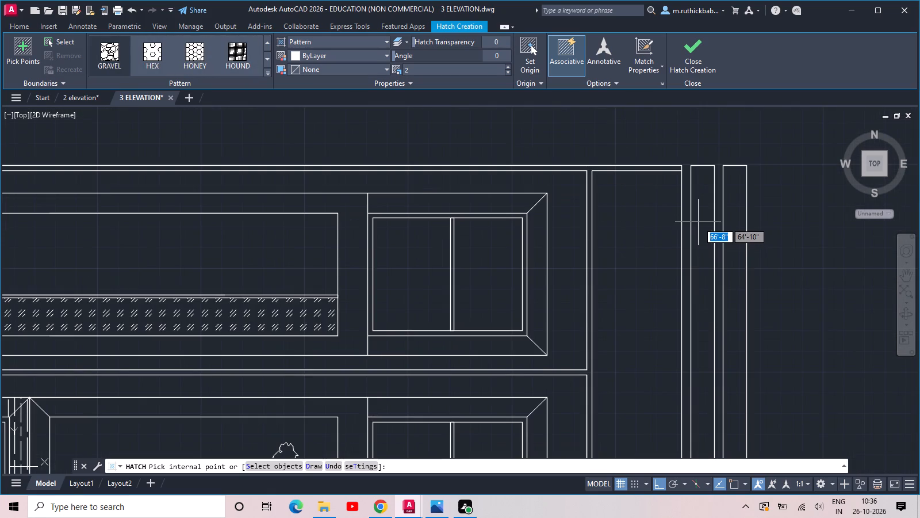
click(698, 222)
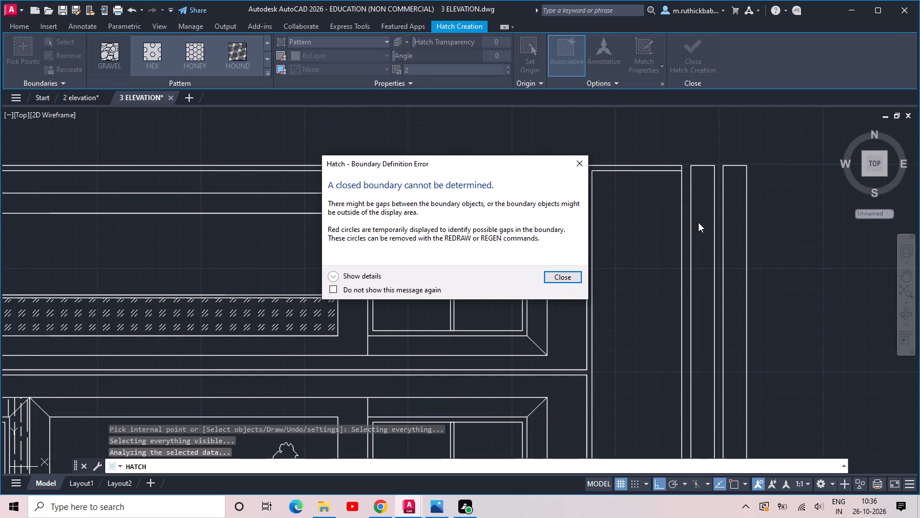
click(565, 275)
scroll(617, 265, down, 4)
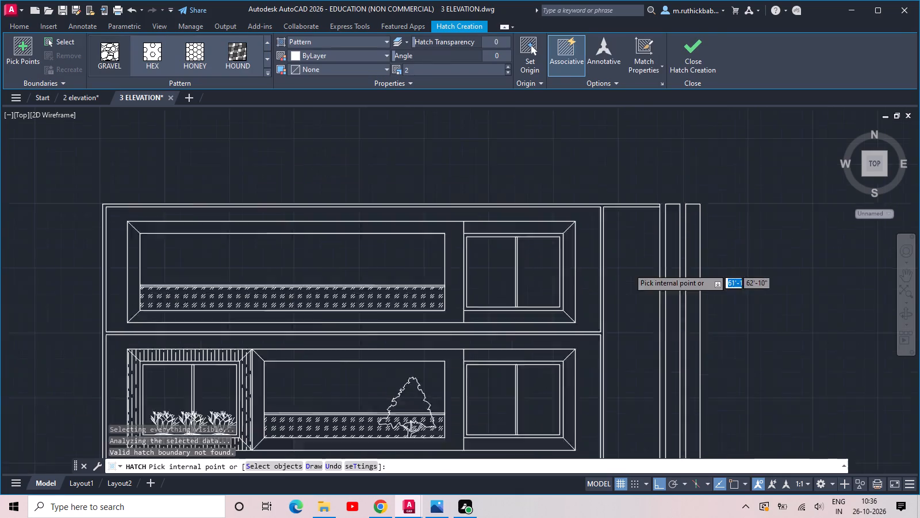
Examine the bottom ends of the two narrow vertical strips for gaps in their outlines.
scroll(637, 286, down, 2)
scroll(602, 366, up, 1)
middle_drag(602, 366, 575, 286)
scroll(628, 334, up, 3)
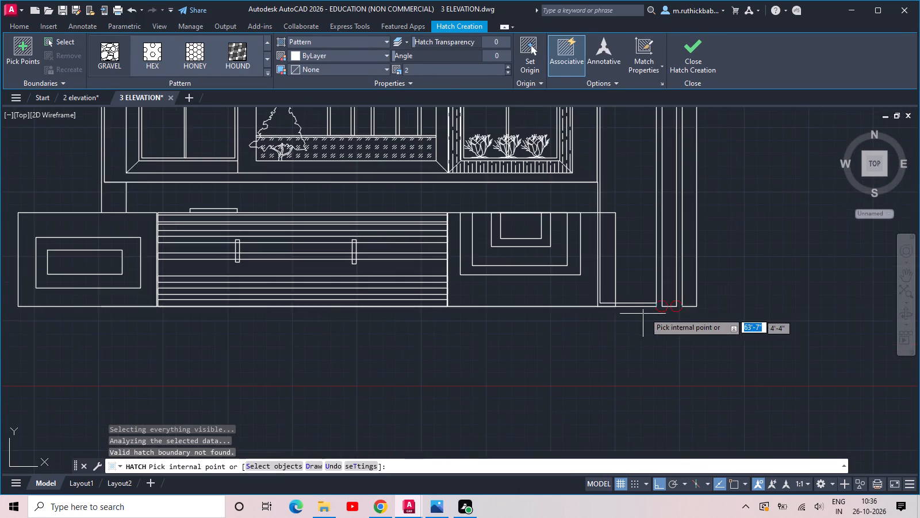
scroll(659, 308, up, 4)
middle_drag(685, 299, 620, 330)
scroll(661, 326, up, 1)
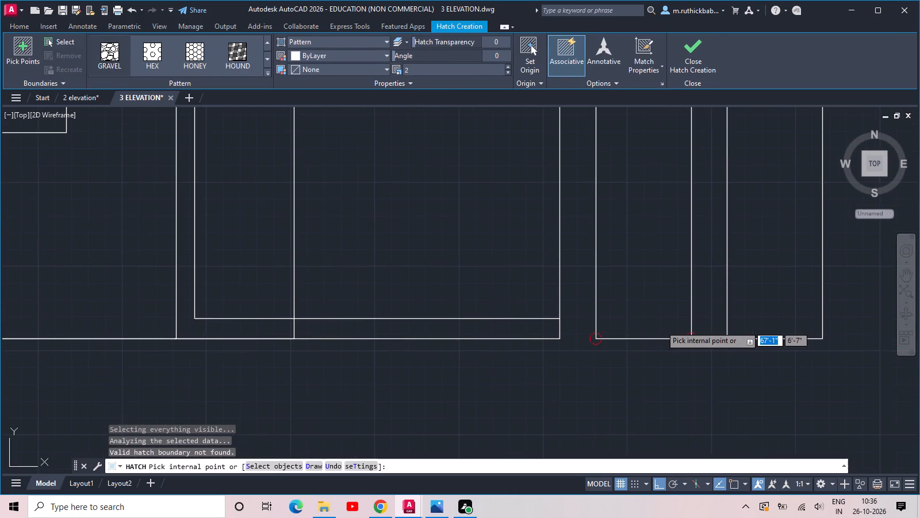
scroll(661, 326, up, 1)
scroll(739, 334, down, 2)
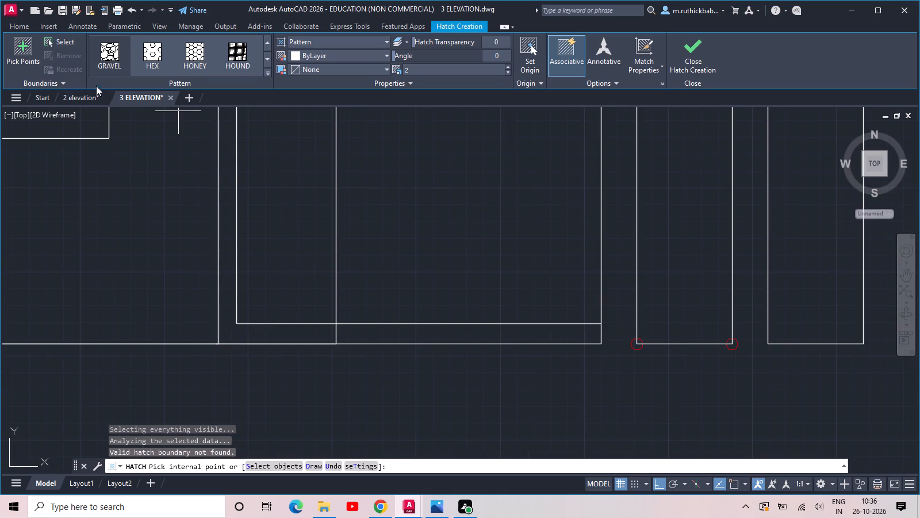
Apply the GRAVEL hatch pattern to the outer vertical strip at the building's far edge.
click(104, 60)
click(798, 282)
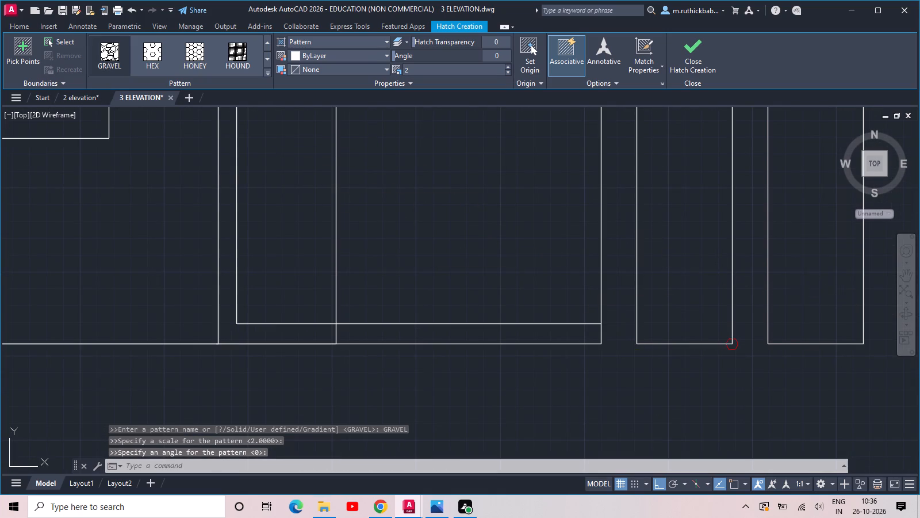
scroll(798, 282, down, 2)
middle_drag(798, 282, 486, 369)
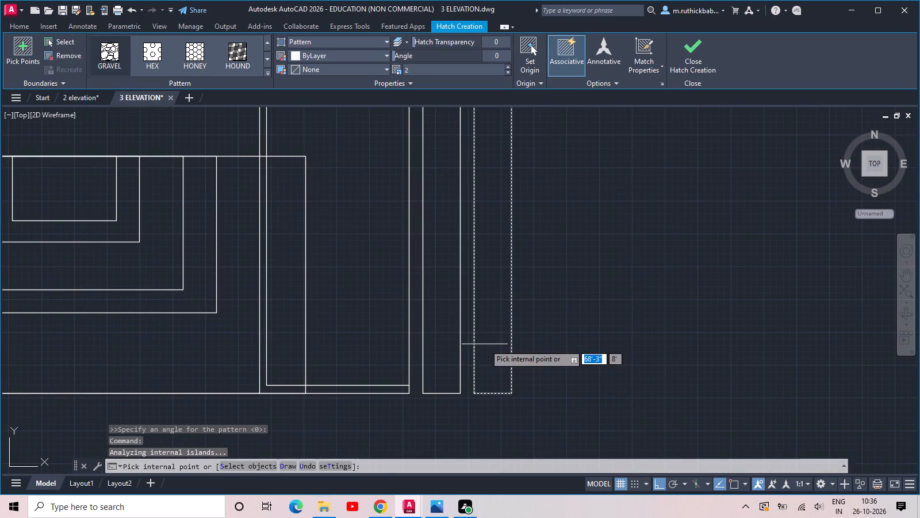
click(485, 344)
Set the outer strip's gravel hatch scale to 10.
scroll(496, 330, down, 3)
middle_drag(518, 239, 542, 365)
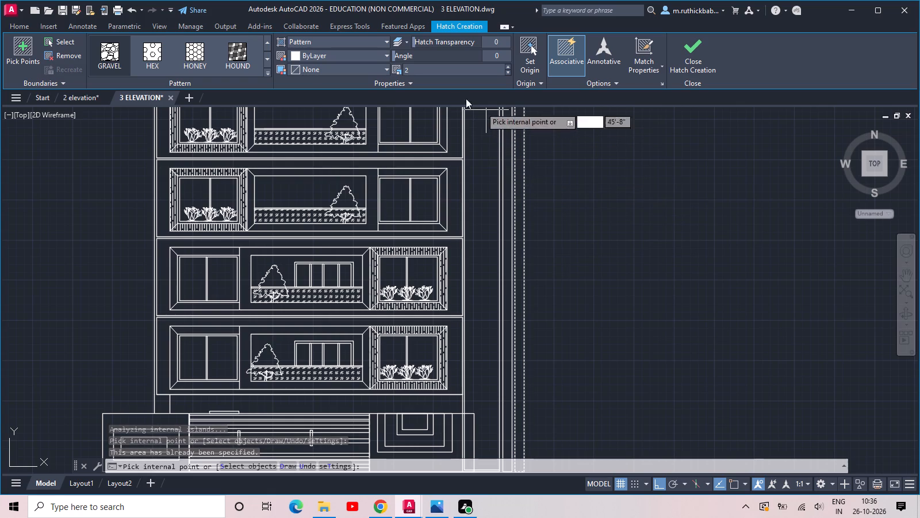
double_click(430, 72)
key(Escape)
key(1)
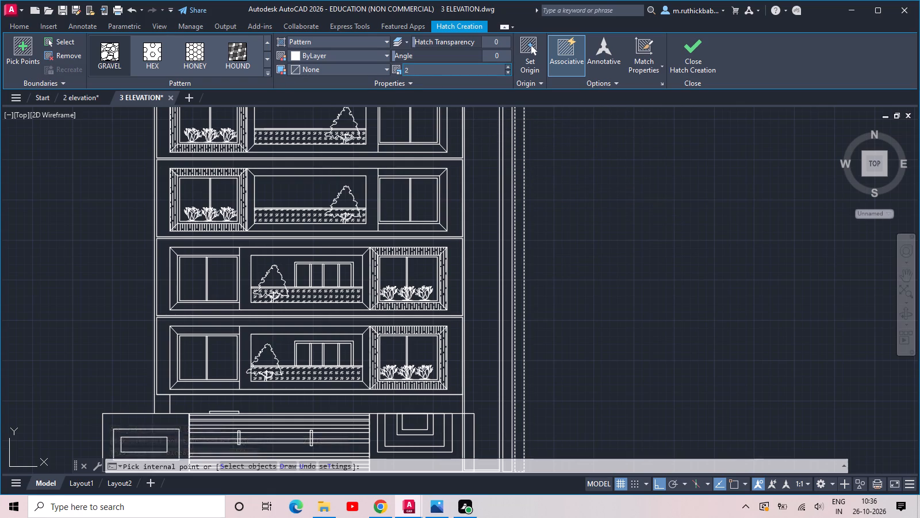
key(Return)
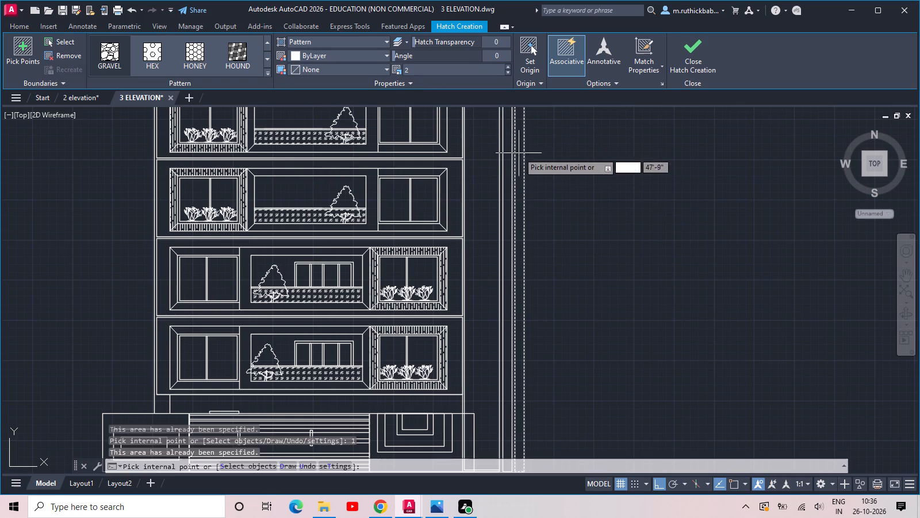
drag(432, 71, 378, 81)
text(10)
key(Return)
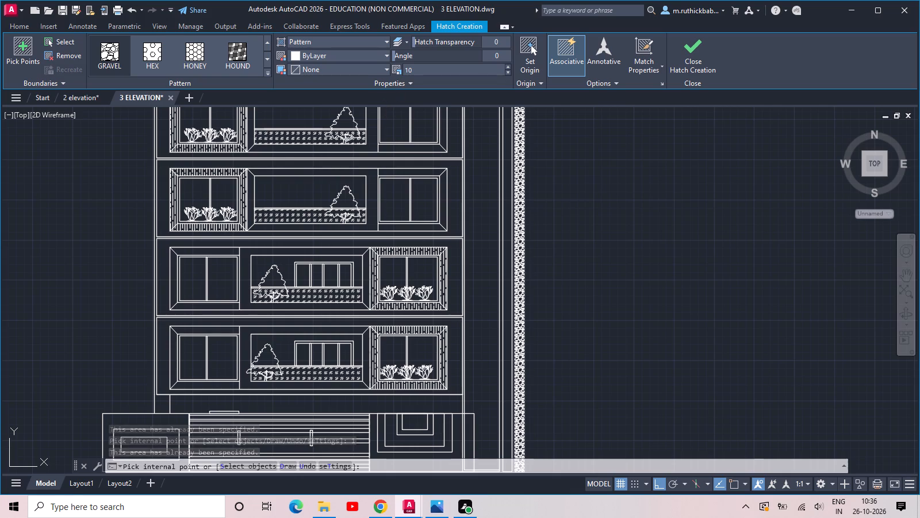
Raise the outer strip's hatch scale to 47, keeping the GRAVEL pattern.
scroll(405, 72, up, 6)
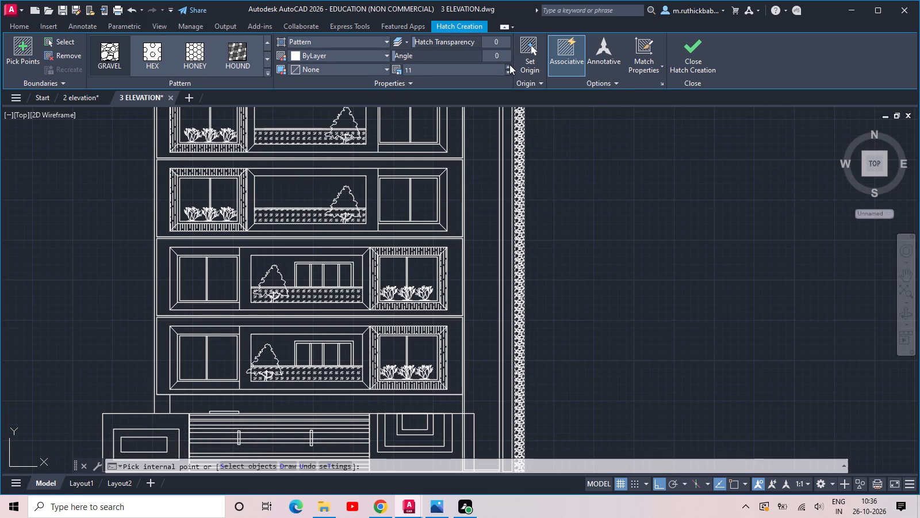
click(509, 64)
click(509, 64)
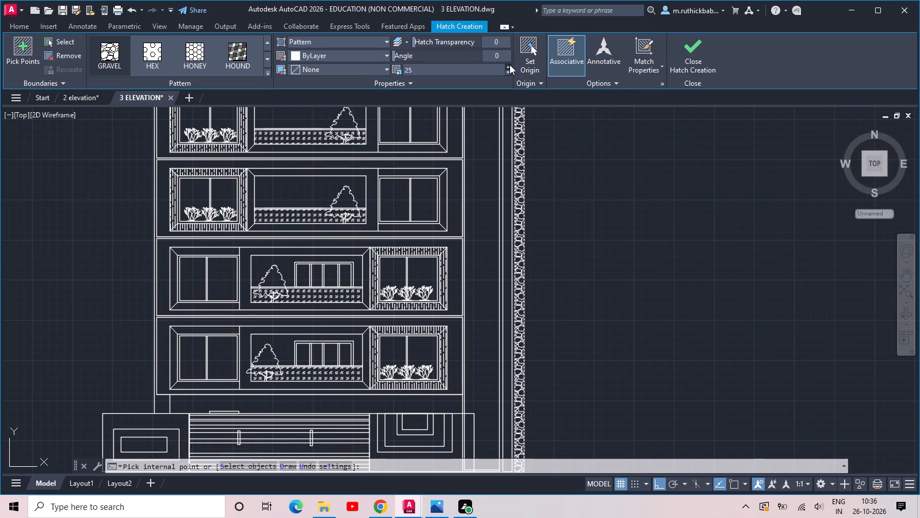
triple_click(509, 64)
triple_click(509, 64)
triple_click(509, 64)
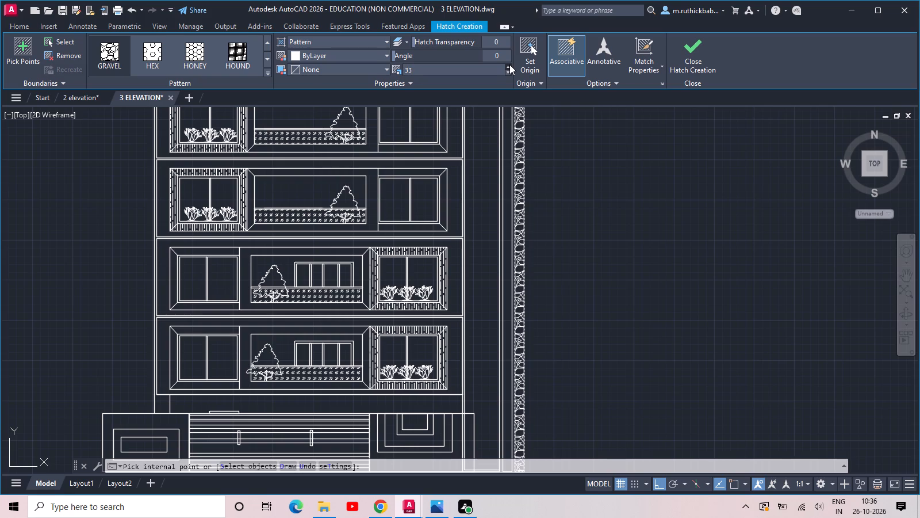
click(509, 64)
click(509, 64)
click(509, 64)
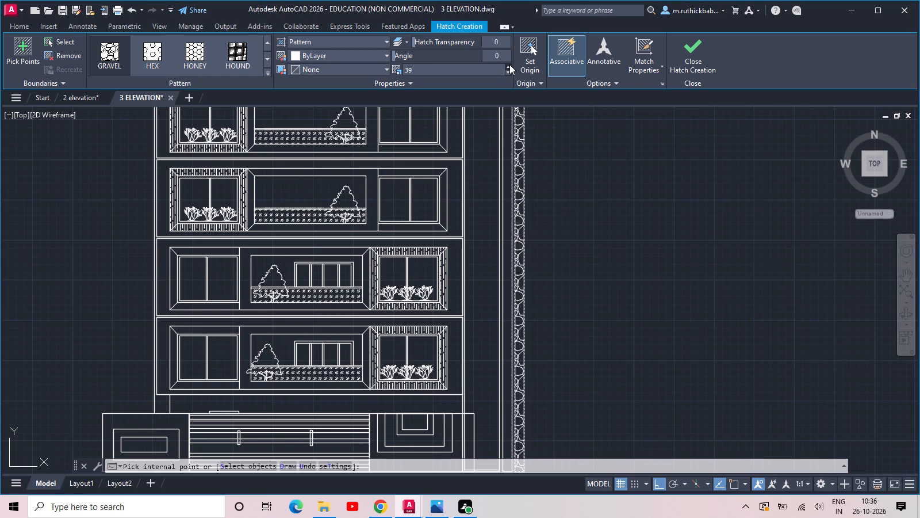
click(509, 64)
click(509, 64)
click(509, 64)
click(509, 64)
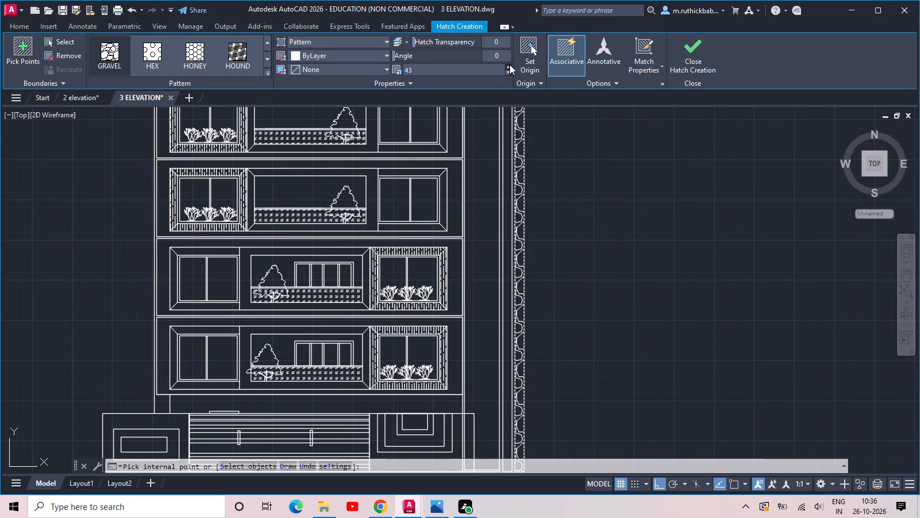
click(509, 64)
click(509, 64)
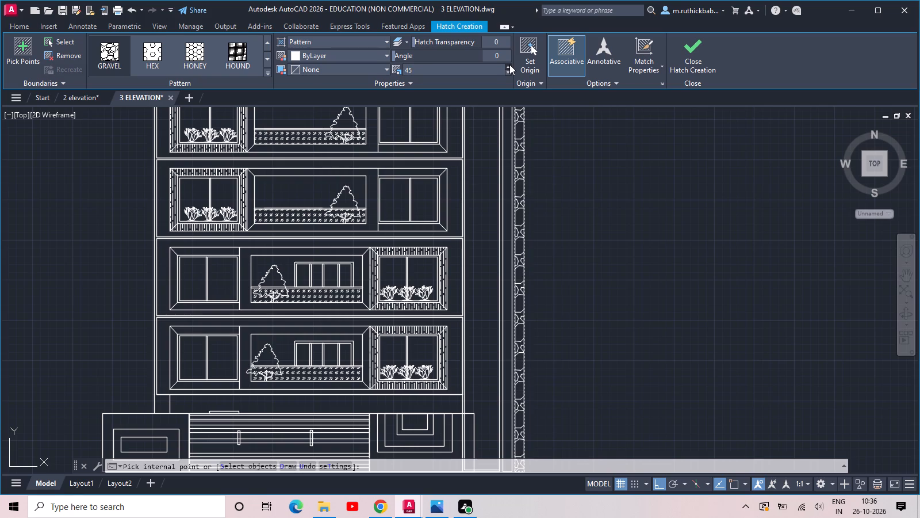
click(507, 63)
click(507, 63)
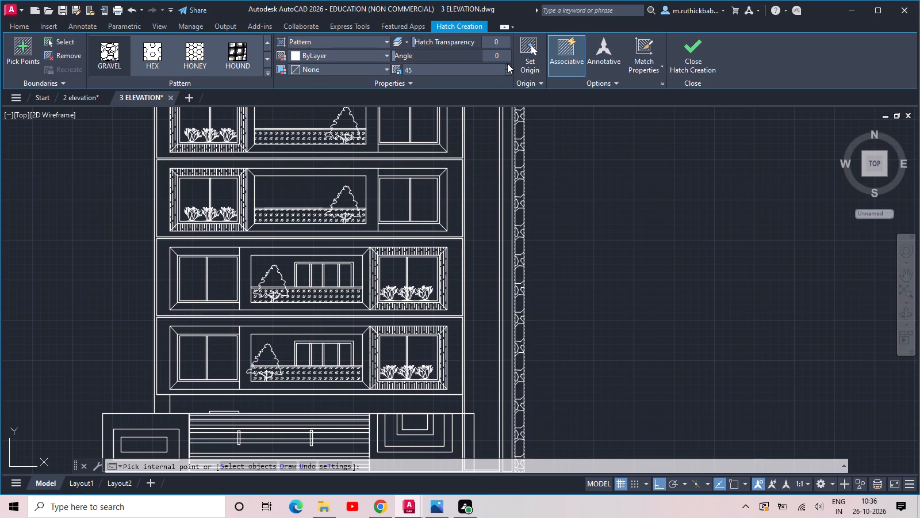
click(507, 66)
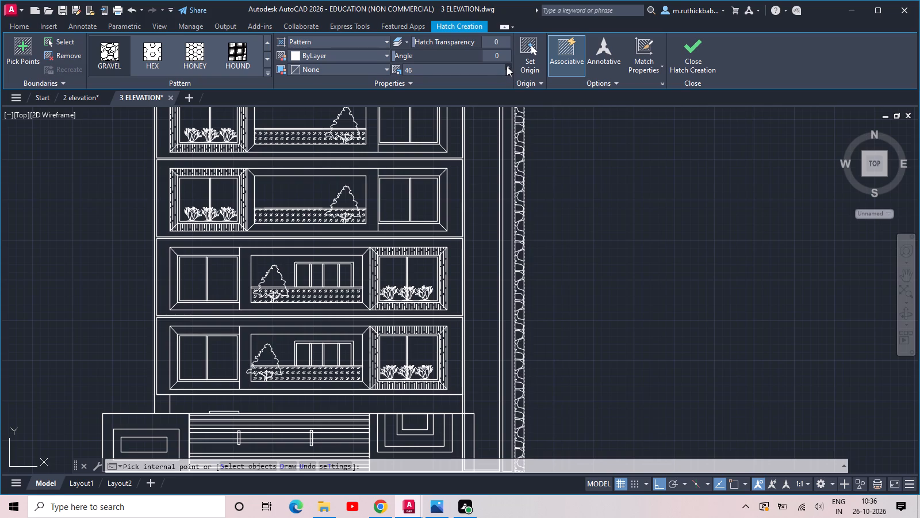
click(507, 66)
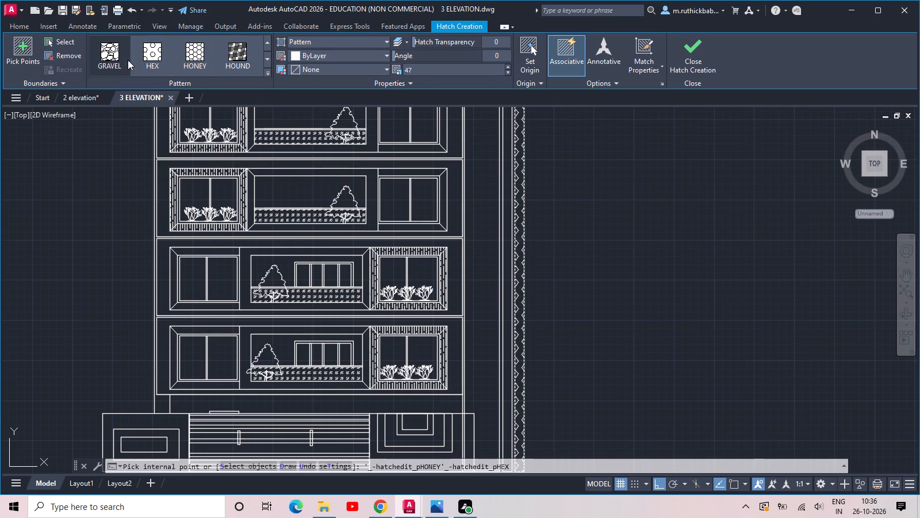
click(112, 56)
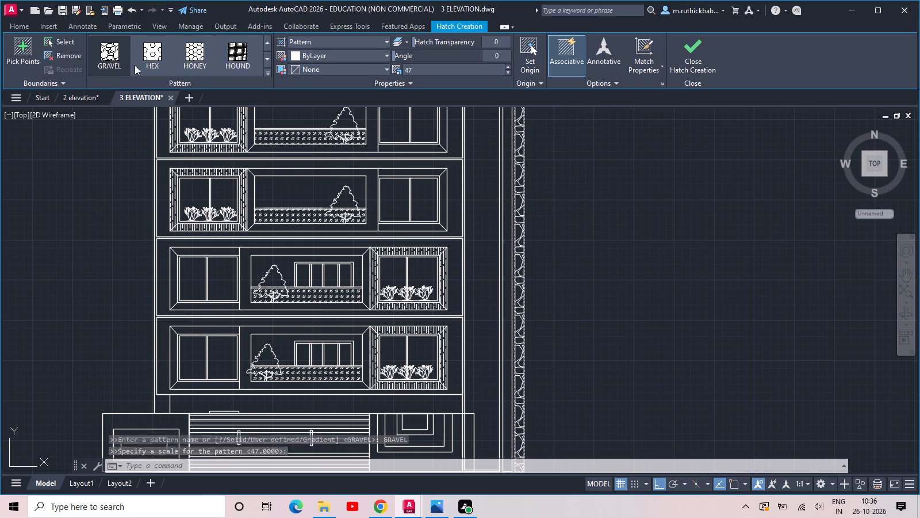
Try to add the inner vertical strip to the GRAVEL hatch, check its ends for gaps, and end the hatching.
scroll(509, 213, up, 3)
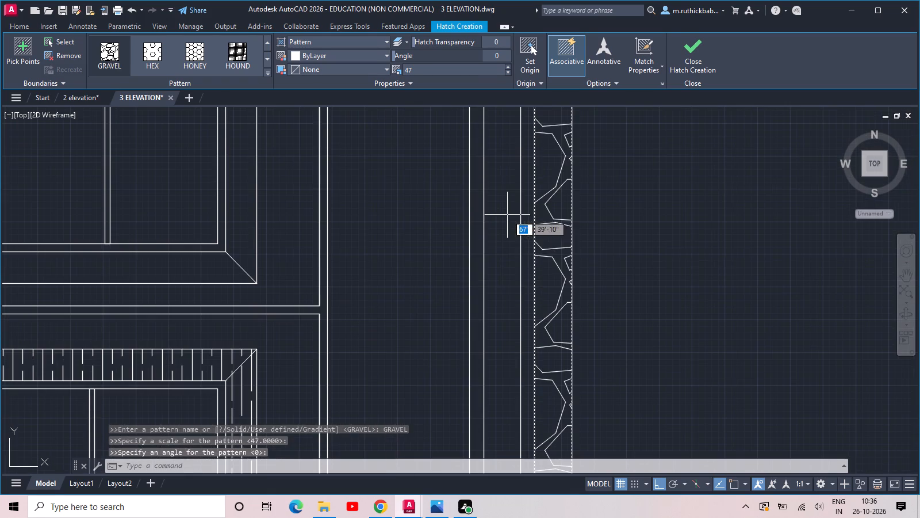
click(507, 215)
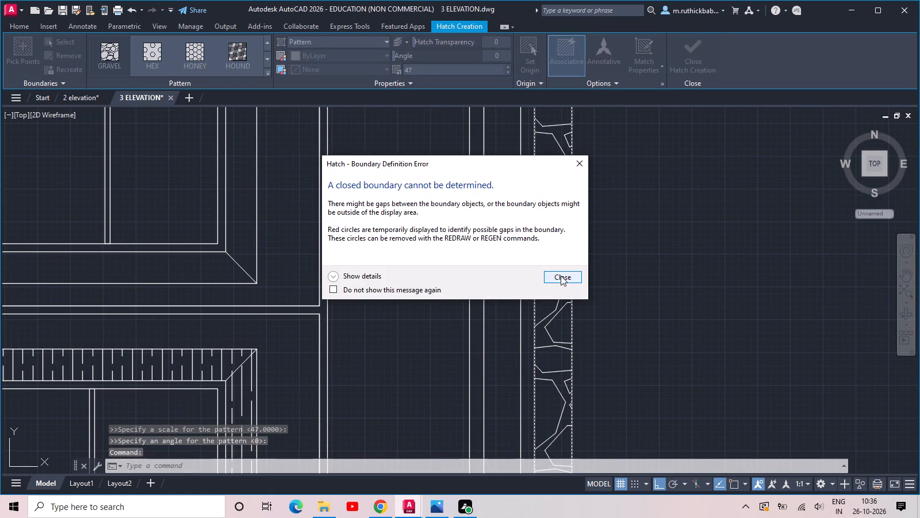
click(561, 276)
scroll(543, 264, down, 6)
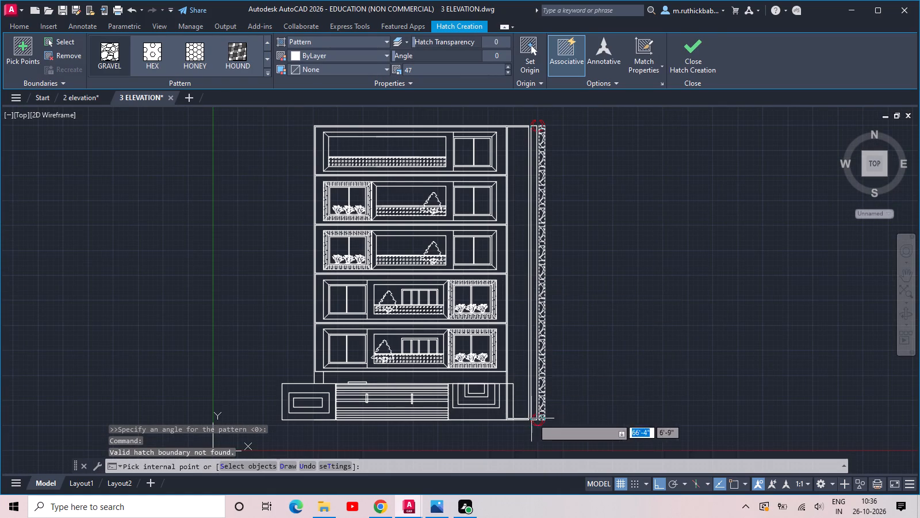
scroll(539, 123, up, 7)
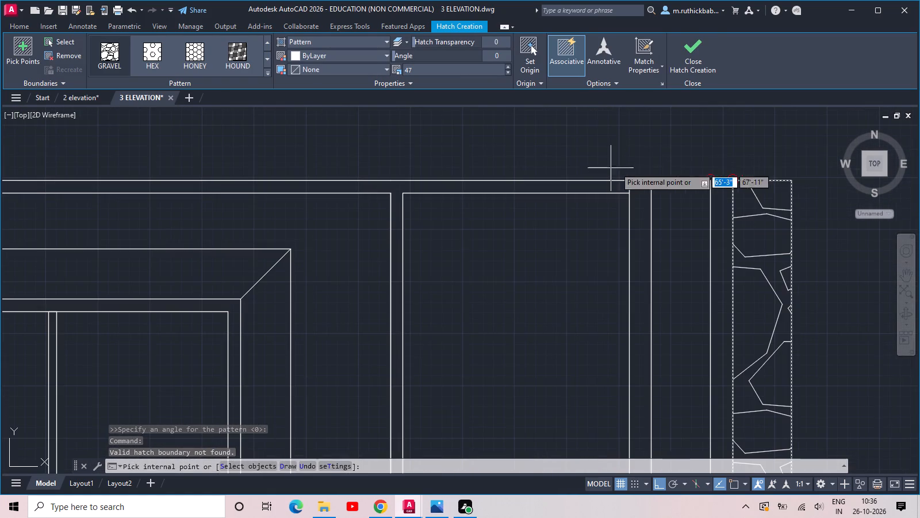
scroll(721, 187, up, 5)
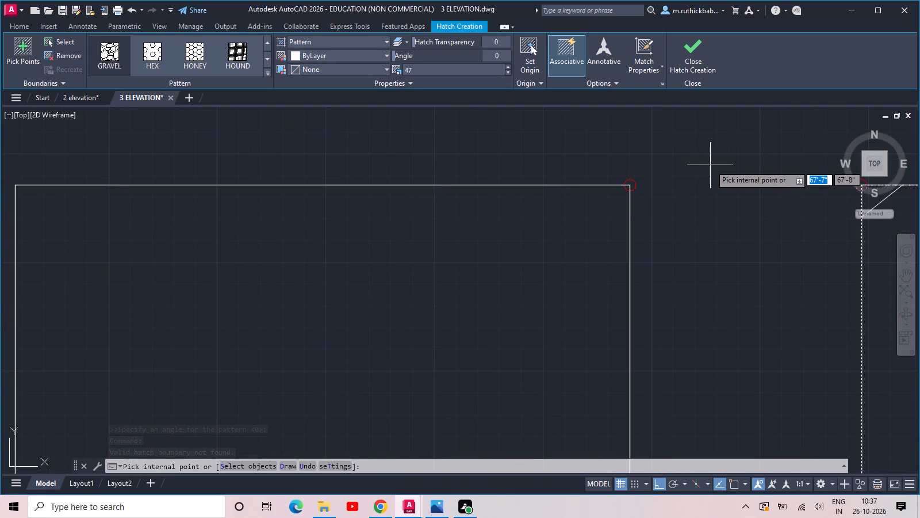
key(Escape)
Join the outline segments of the inner vertical strip beside the gravel-hatched one into a single polyline.
scroll(688, 165, down, 5)
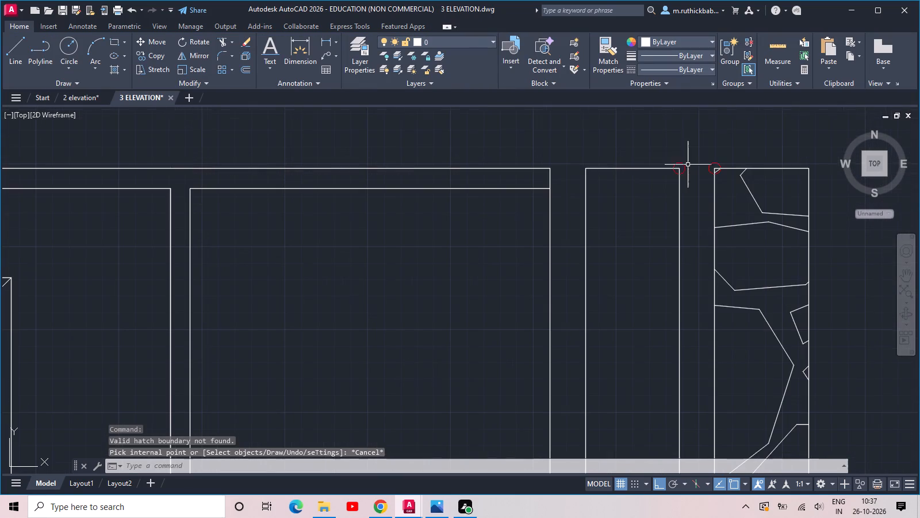
click(687, 158)
scroll(562, 251, down, 4)
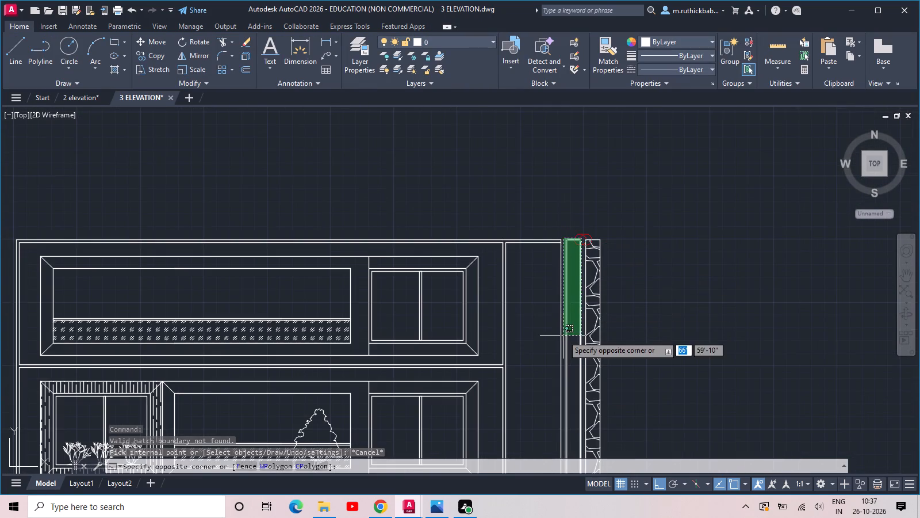
middle_drag(563, 337, 589, 229)
middle_drag(595, 370, 597, 115)
middle_drag(600, 378, 596, 0)
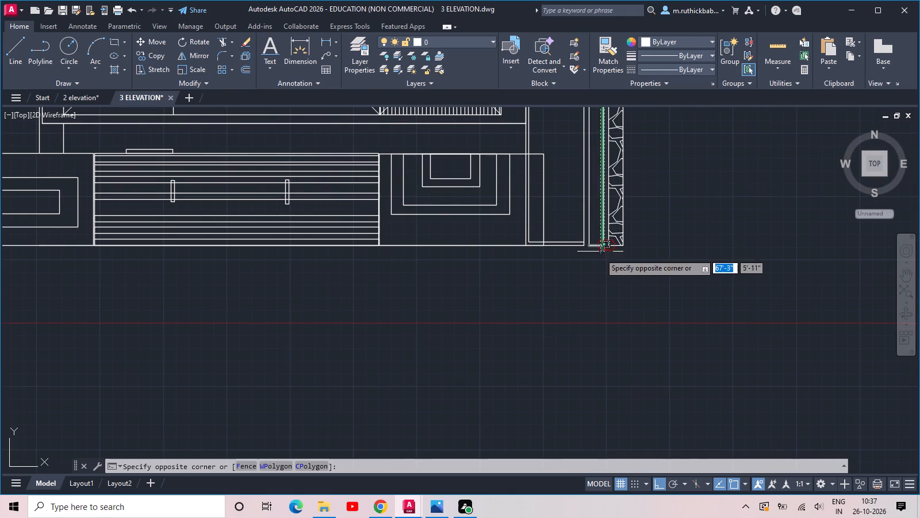
click(585, 261)
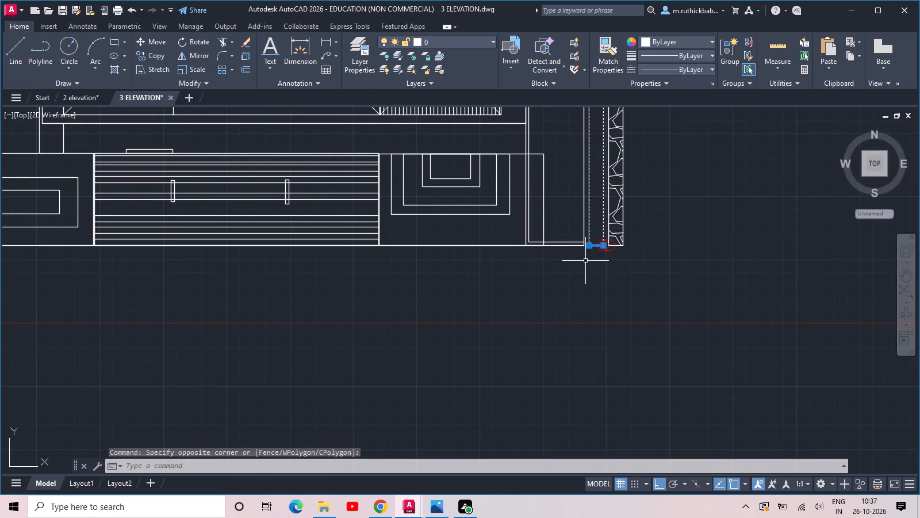
text(J)
key(space)
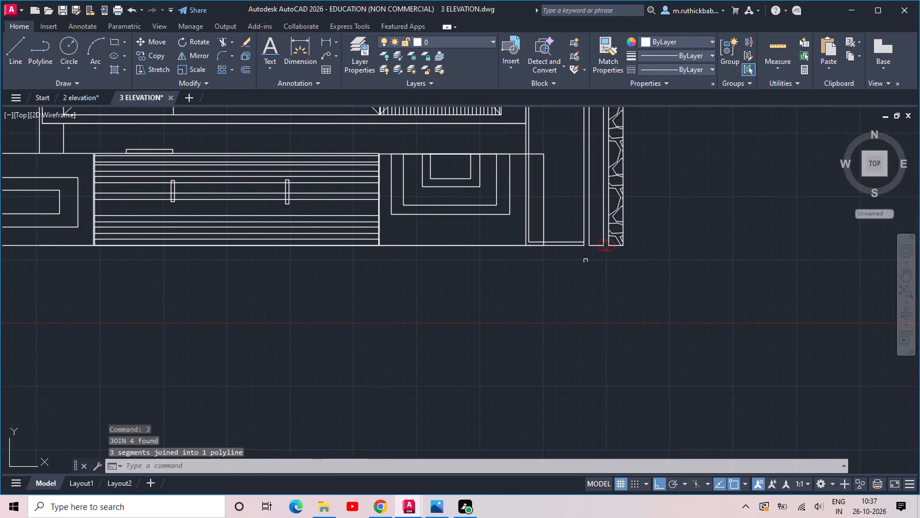
Hatch the inner vertical side strip with the GRAVEL pattern and end the hatching.
click(111, 70)
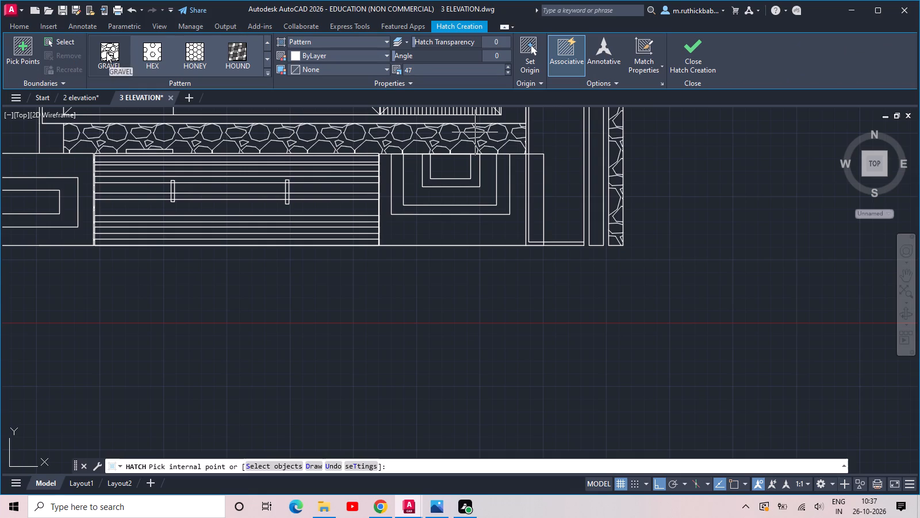
click(106, 52)
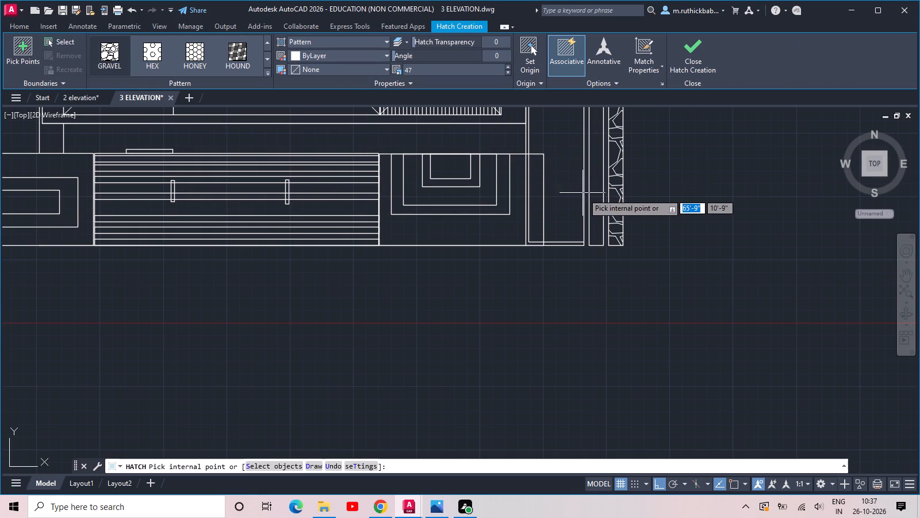
click(595, 205)
scroll(592, 207, down, 2)
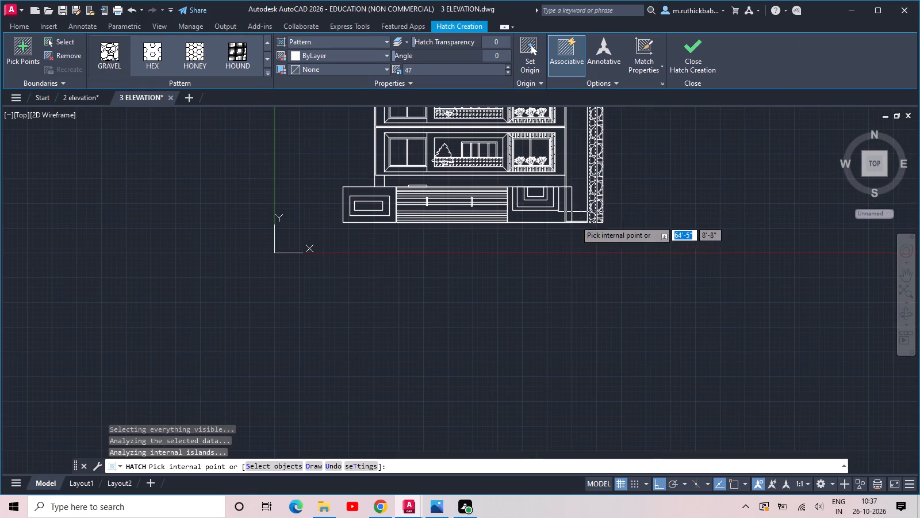
middle_drag(571, 250, 421, 343)
key(Escape)
Apply the HOUND hatch pattern to the base storey's rectangular frame band and both U-shaped bands flanking the gate.
middle_drag(493, 166, 500, 182)
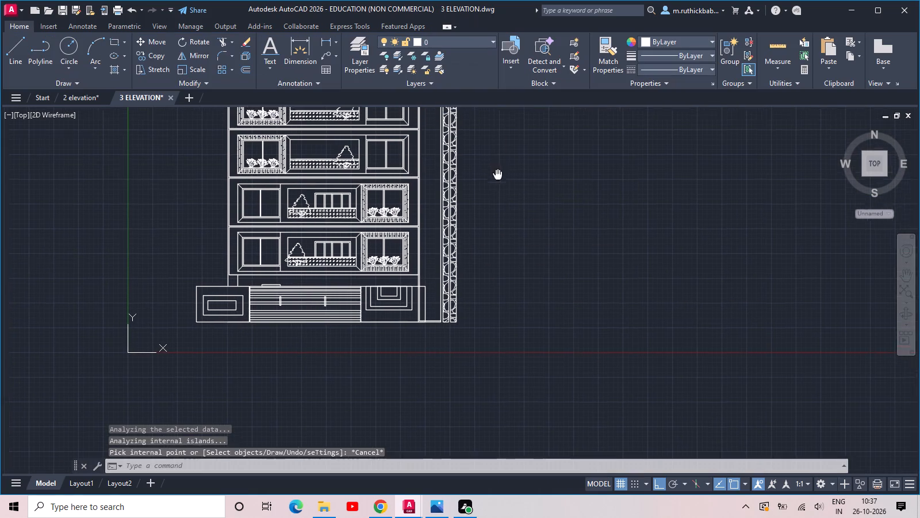
middle_drag(500, 182, 550, 299)
scroll(519, 169, up, 2)
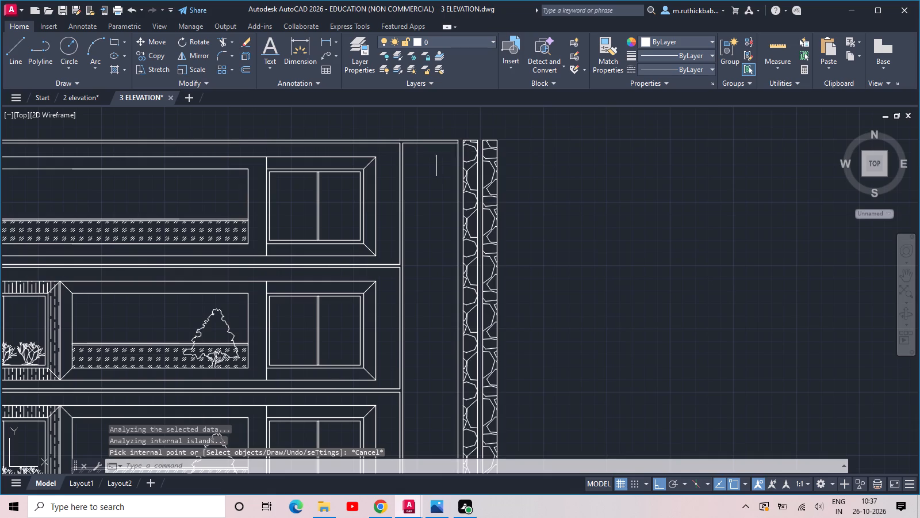
scroll(433, 157, down, 2)
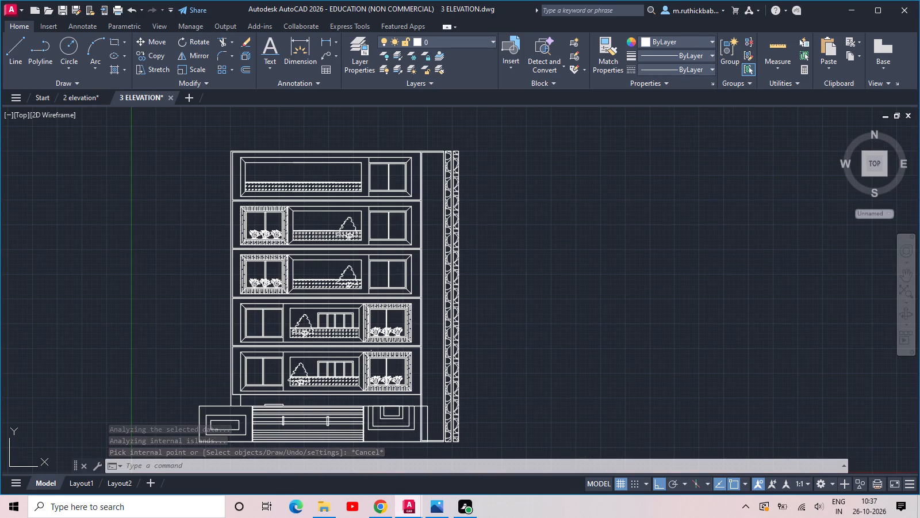
middle_drag(326, 393, 400, 324)
scroll(313, 359, up, 2)
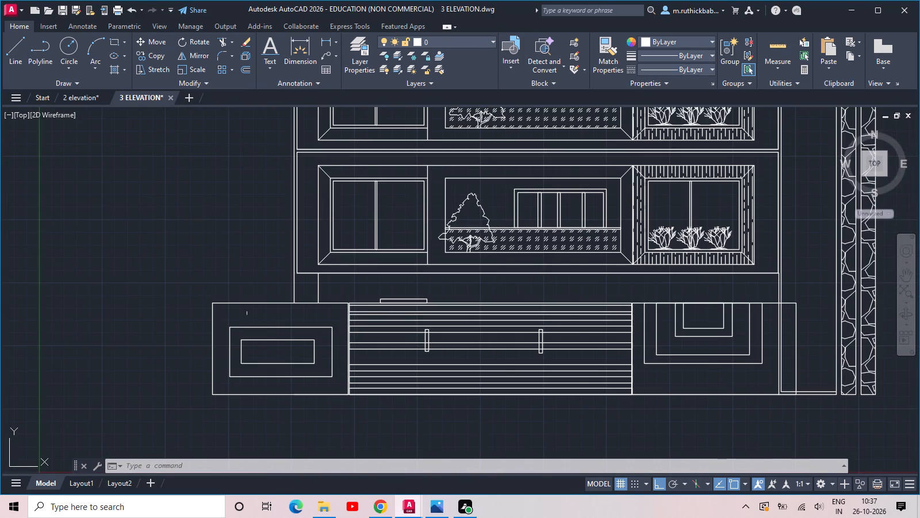
click(118, 71)
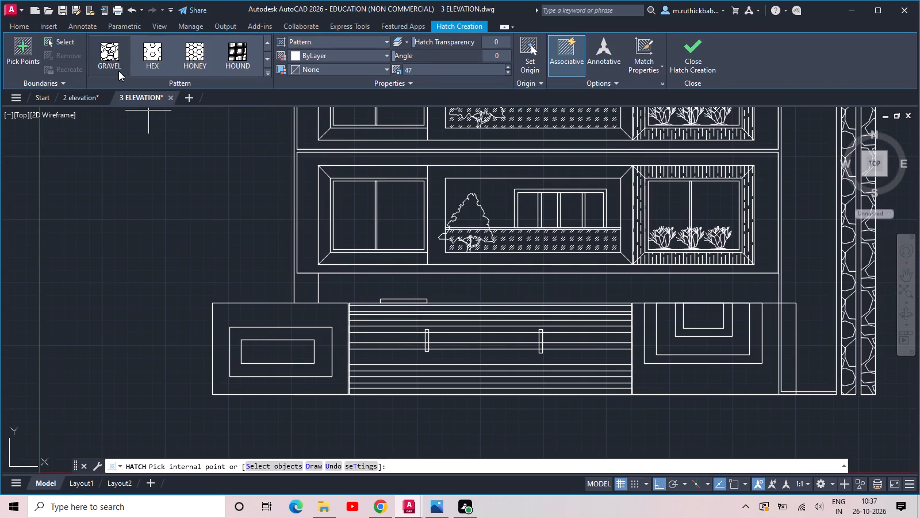
click(236, 52)
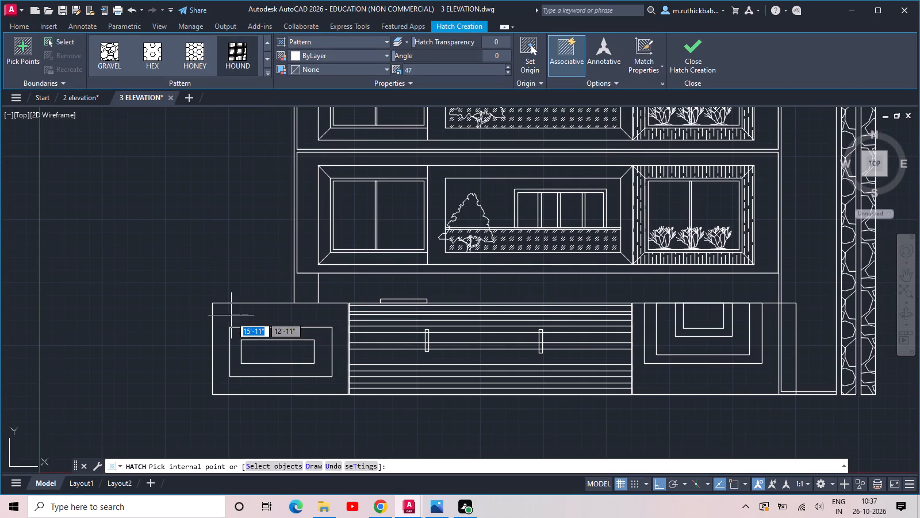
click(235, 340)
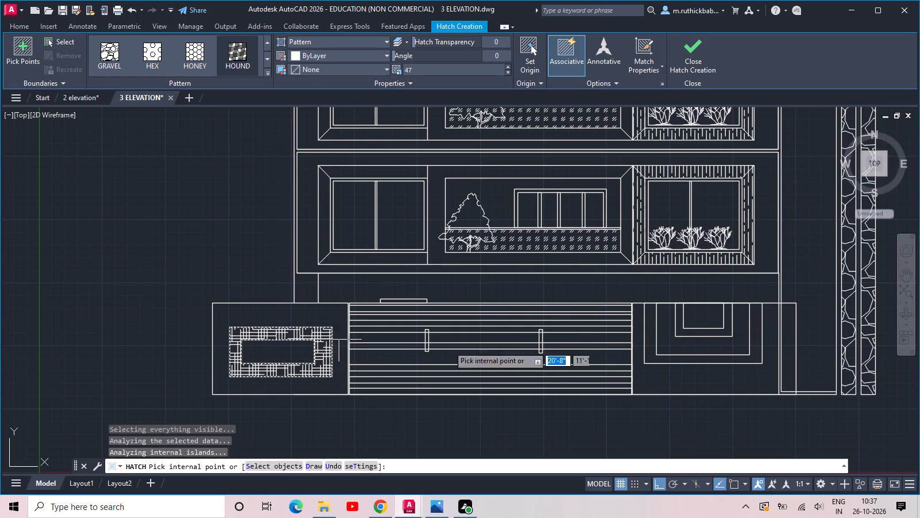
click(652, 345)
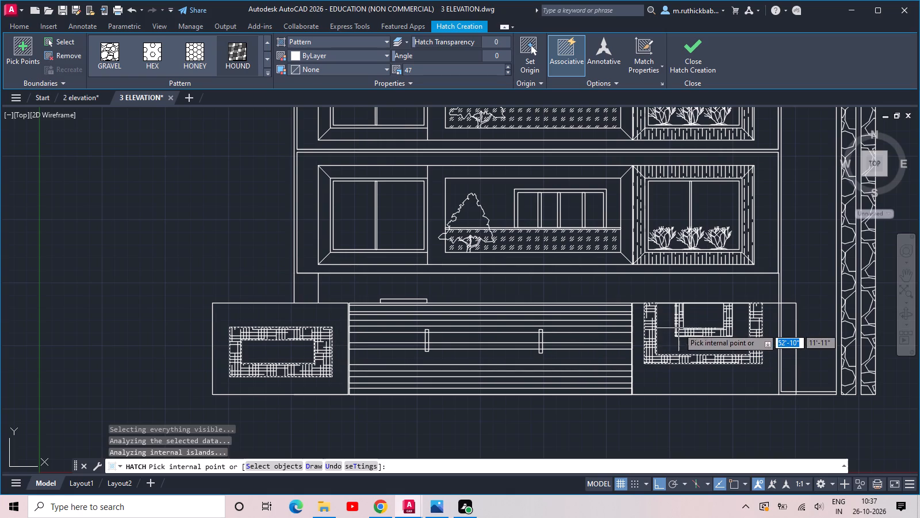
click(678, 328)
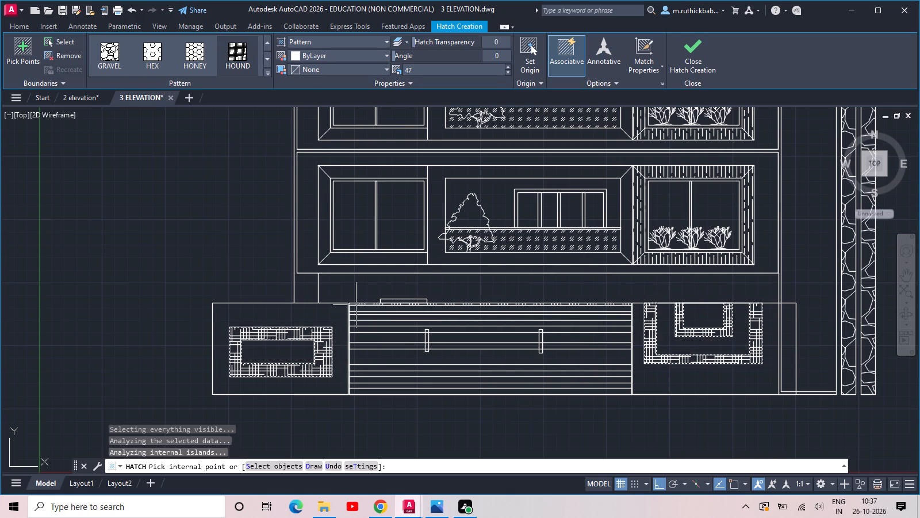
Add the thin strip along the gate's top edge to the HOUND hatch.
scroll(408, 303, up, 2)
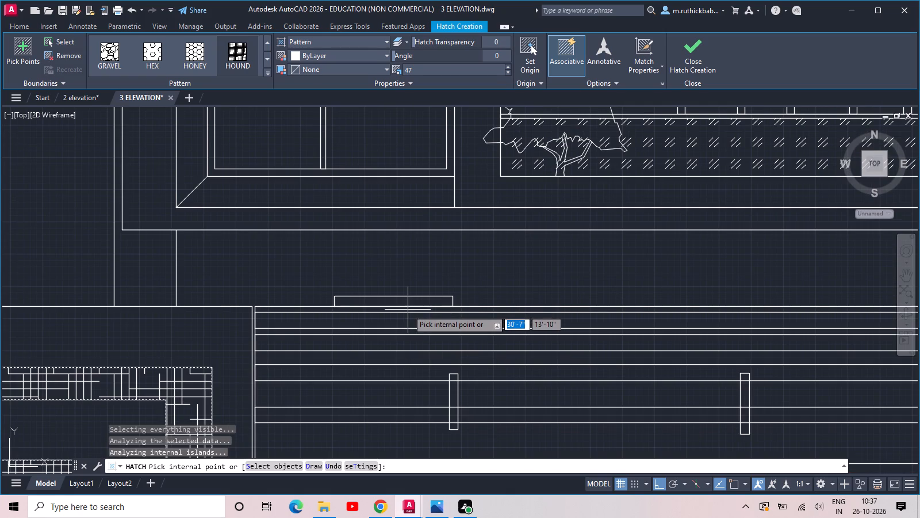
click(408, 311)
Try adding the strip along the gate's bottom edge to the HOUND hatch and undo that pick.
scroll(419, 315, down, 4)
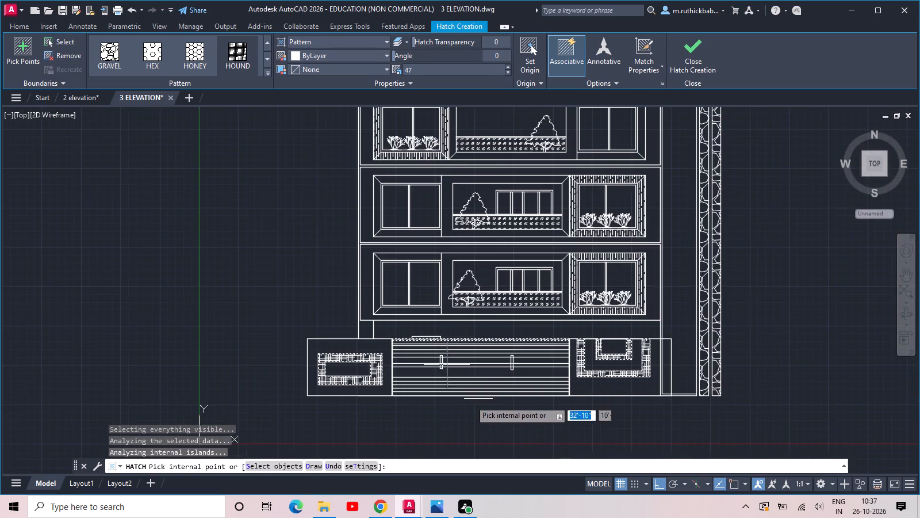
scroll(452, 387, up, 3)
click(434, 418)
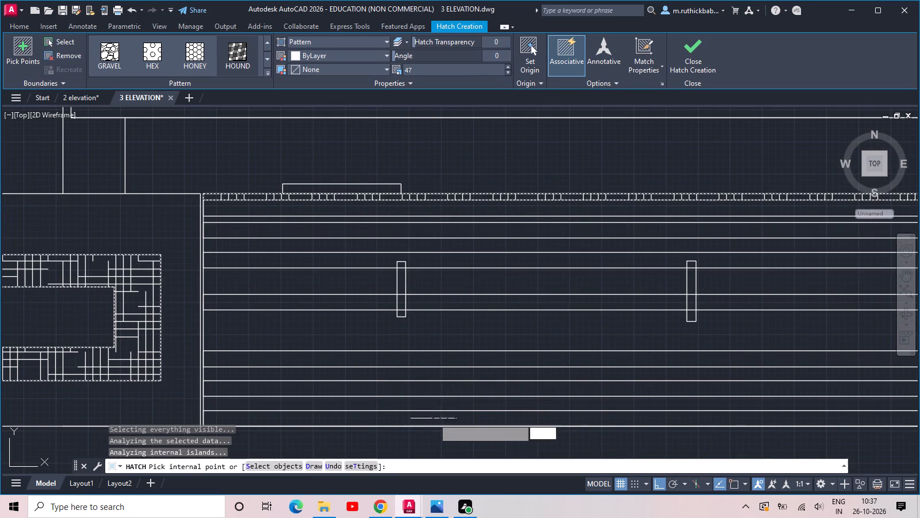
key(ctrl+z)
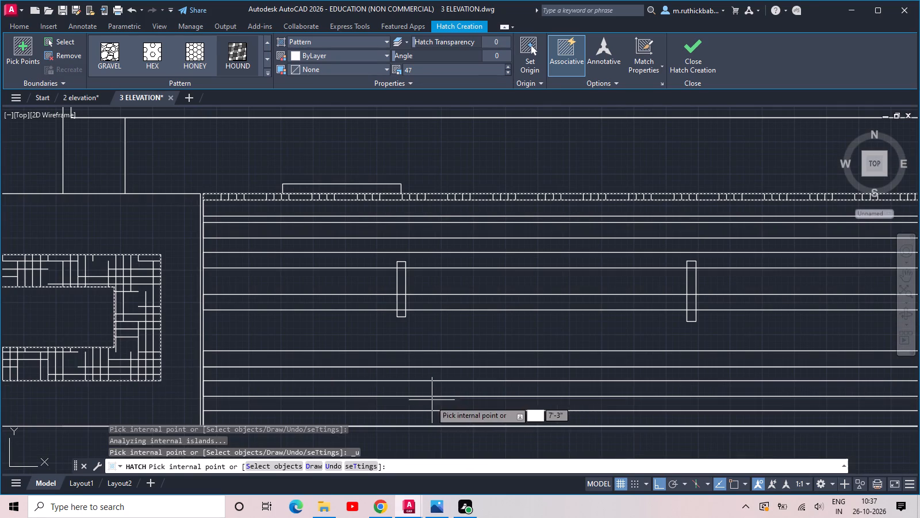
Add the sections of the two small vertical handles on the gate to the HOUND hatch and end the hatching.
click(403, 286)
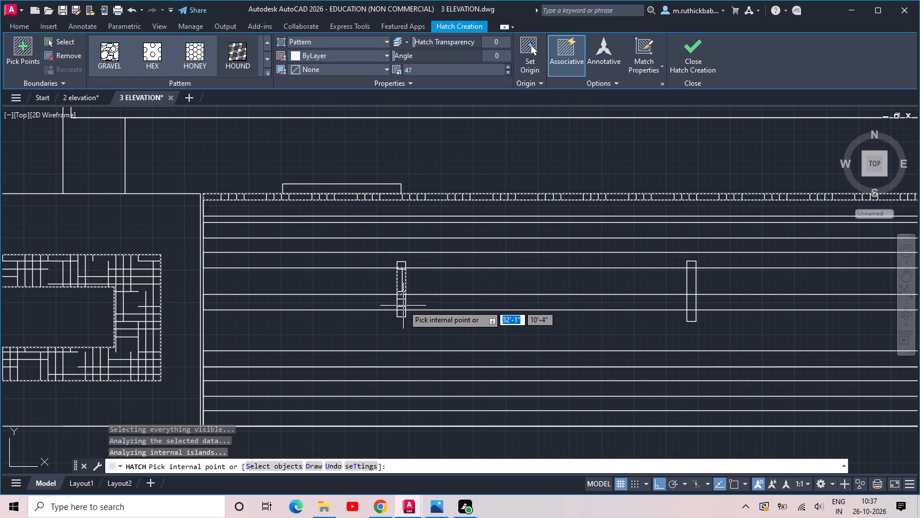
click(402, 304)
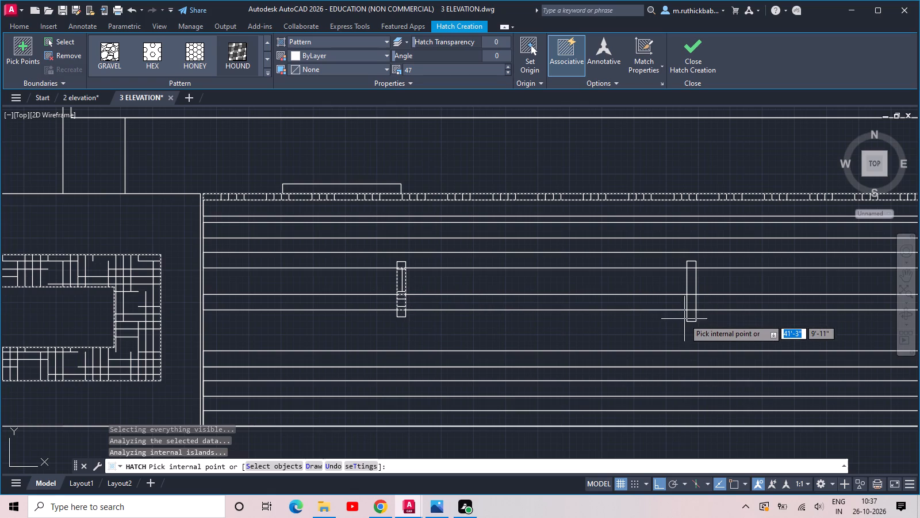
click(692, 318)
click(687, 304)
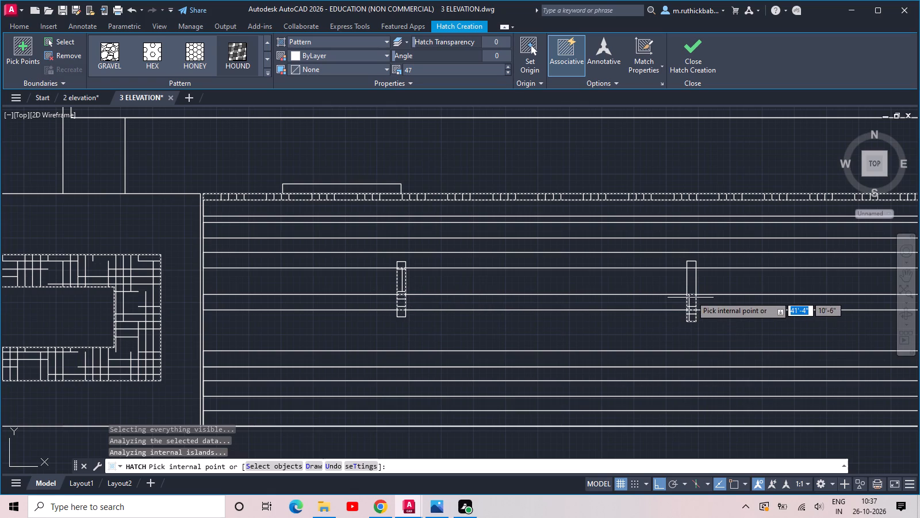
click(692, 290)
click(695, 265)
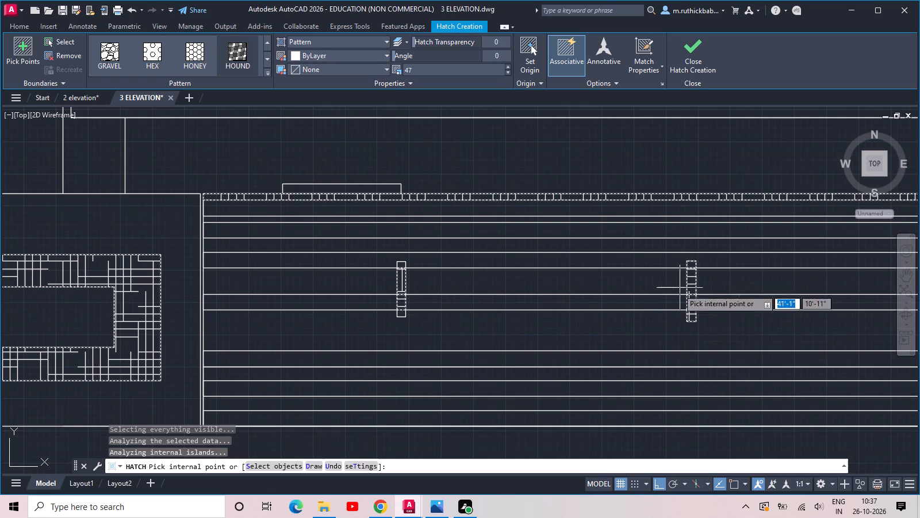
scroll(647, 294, down, 3)
key(Escape)
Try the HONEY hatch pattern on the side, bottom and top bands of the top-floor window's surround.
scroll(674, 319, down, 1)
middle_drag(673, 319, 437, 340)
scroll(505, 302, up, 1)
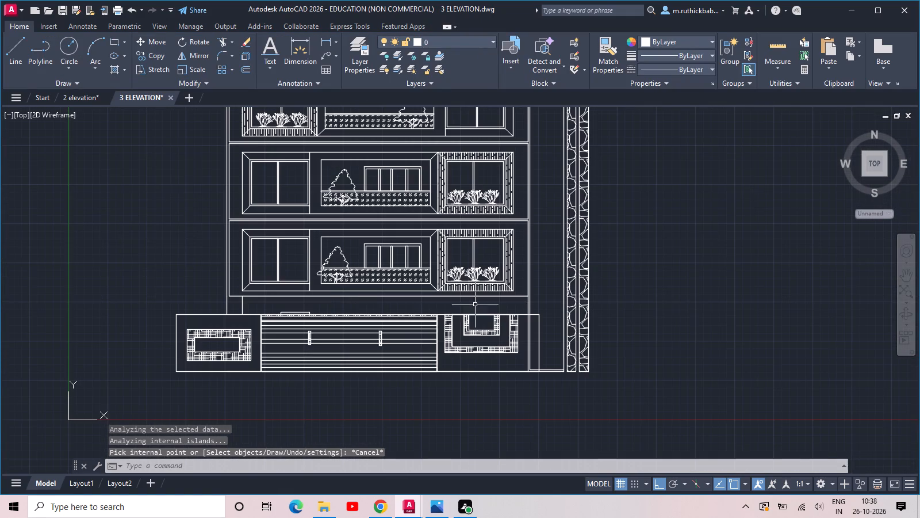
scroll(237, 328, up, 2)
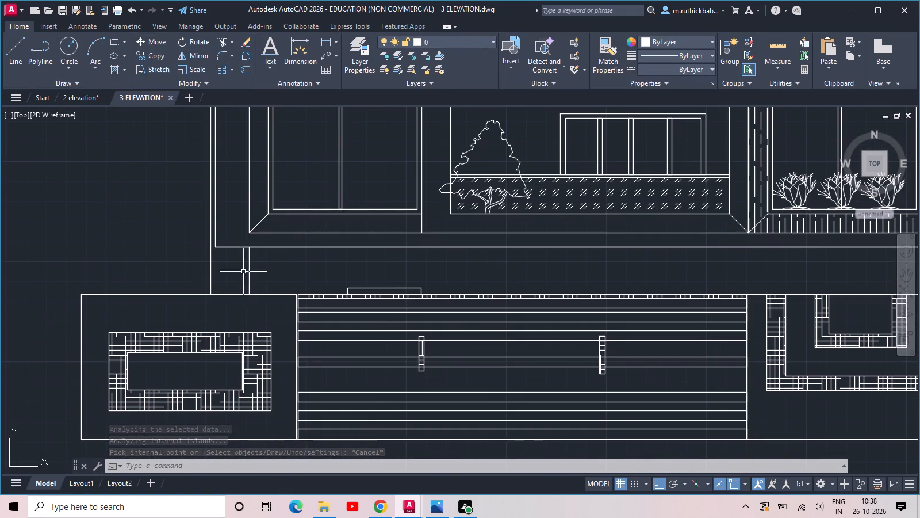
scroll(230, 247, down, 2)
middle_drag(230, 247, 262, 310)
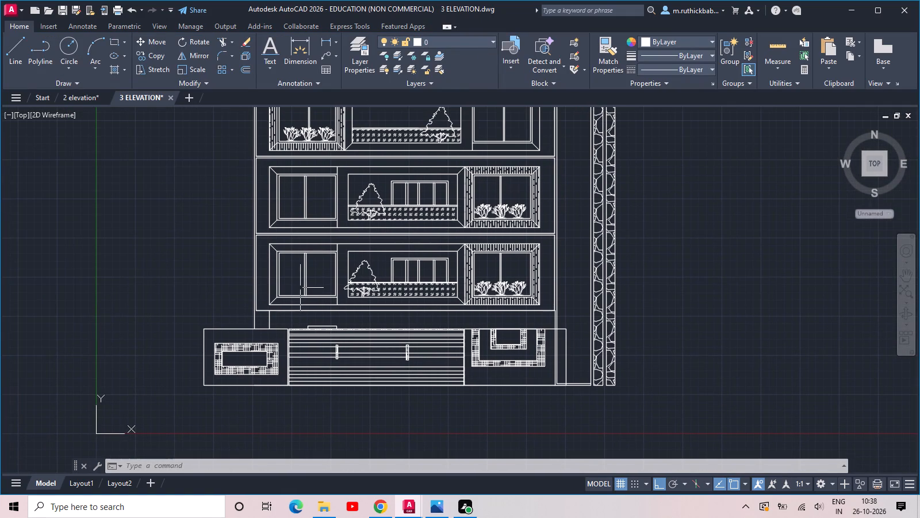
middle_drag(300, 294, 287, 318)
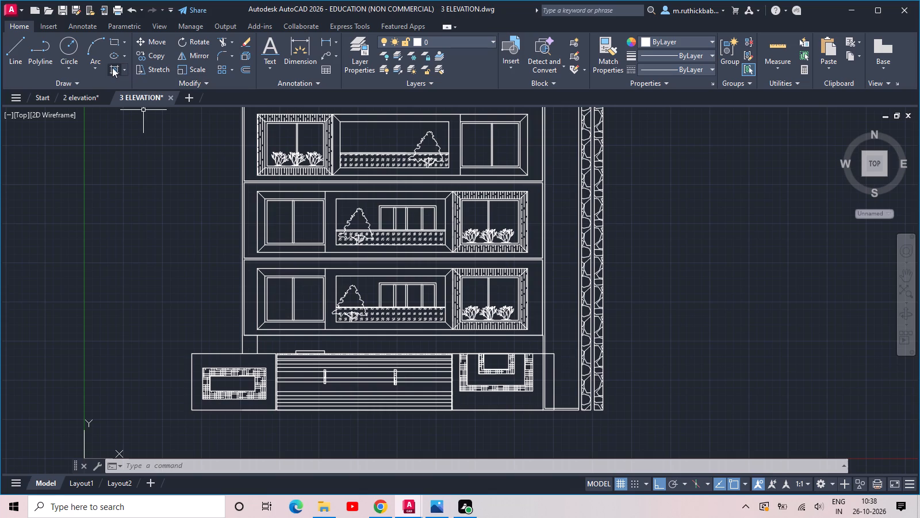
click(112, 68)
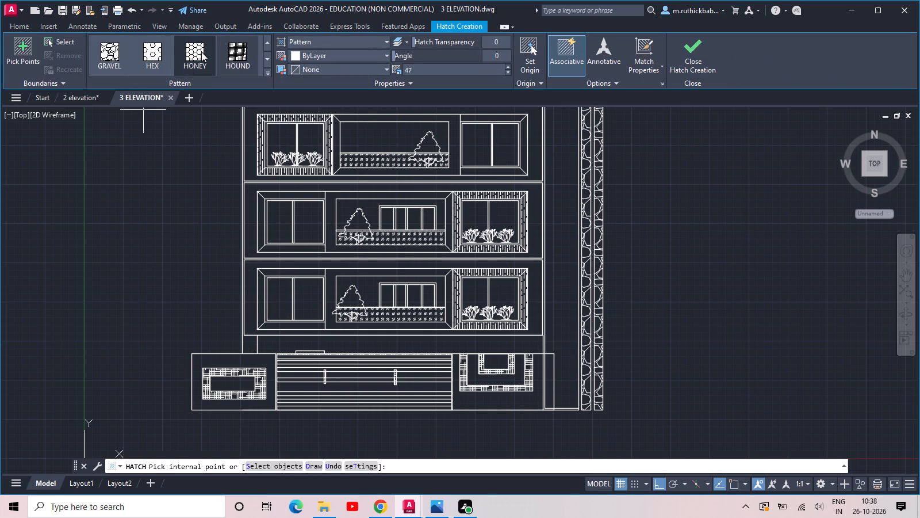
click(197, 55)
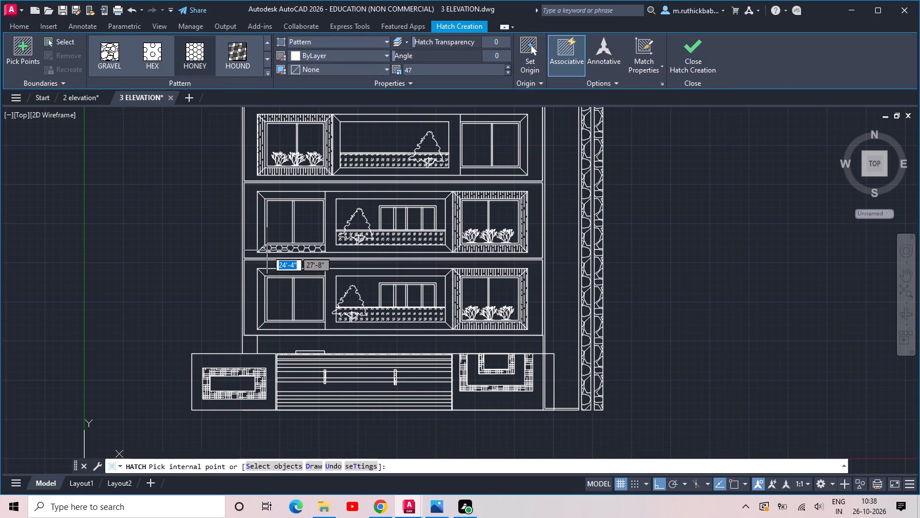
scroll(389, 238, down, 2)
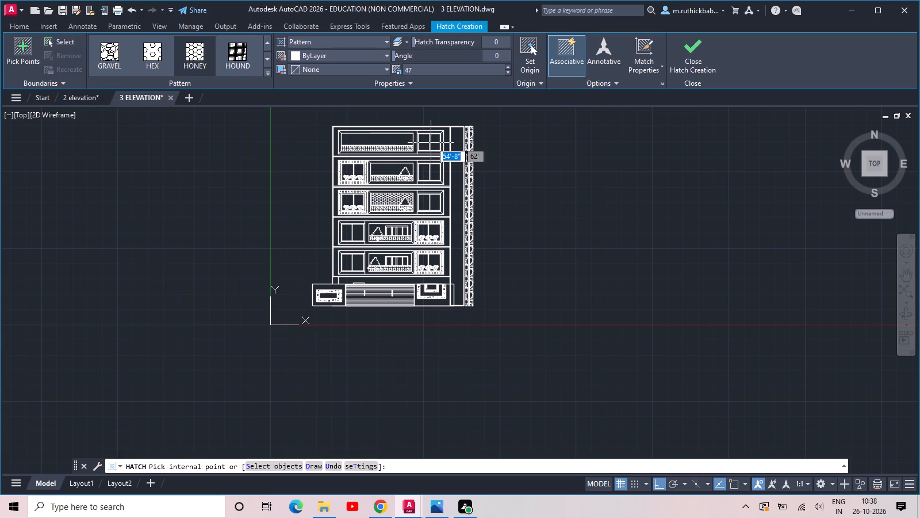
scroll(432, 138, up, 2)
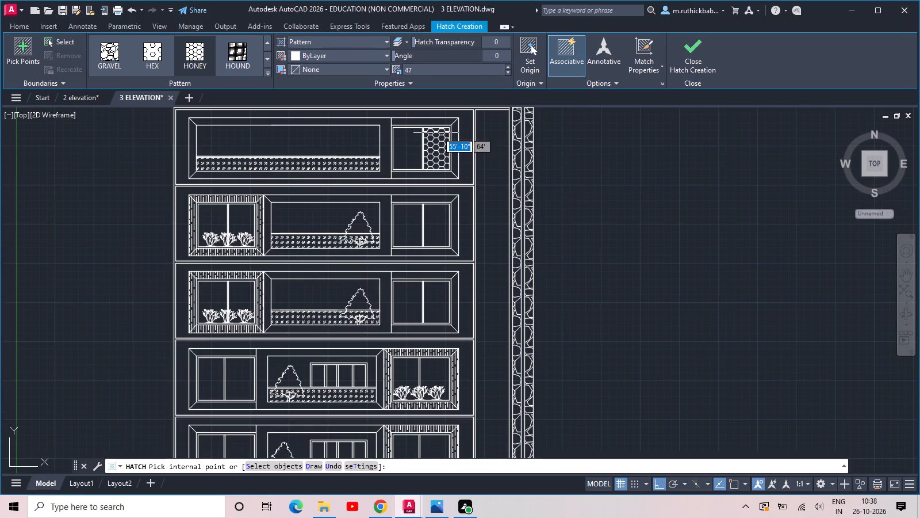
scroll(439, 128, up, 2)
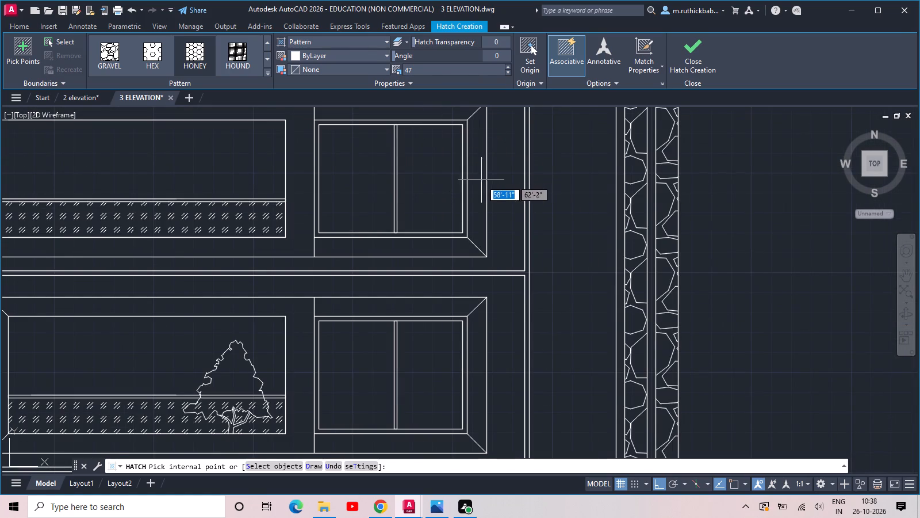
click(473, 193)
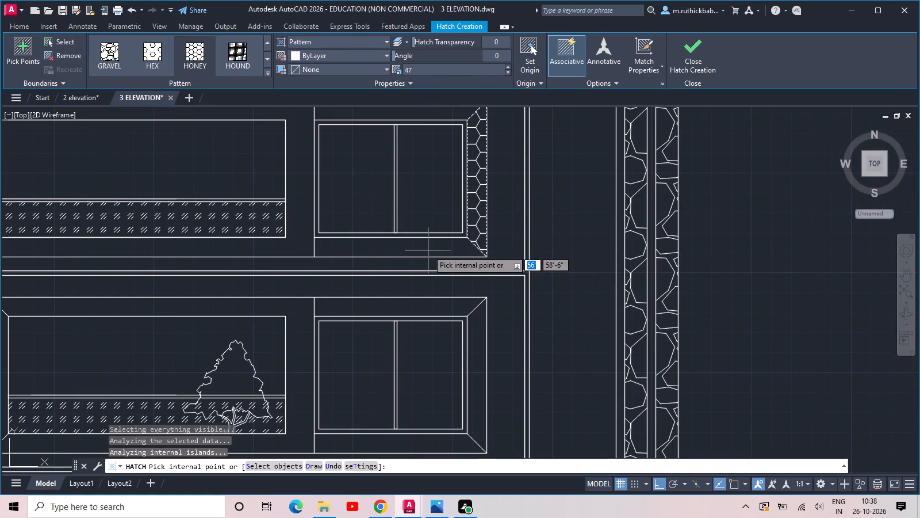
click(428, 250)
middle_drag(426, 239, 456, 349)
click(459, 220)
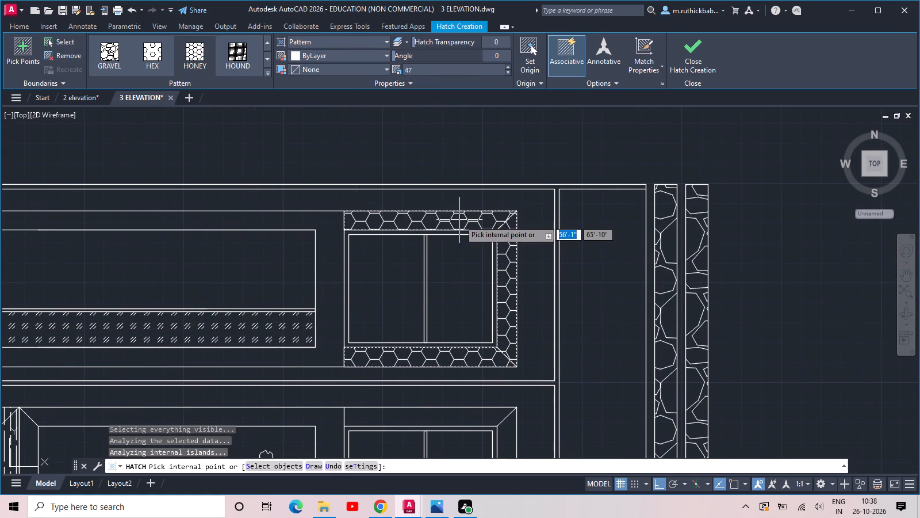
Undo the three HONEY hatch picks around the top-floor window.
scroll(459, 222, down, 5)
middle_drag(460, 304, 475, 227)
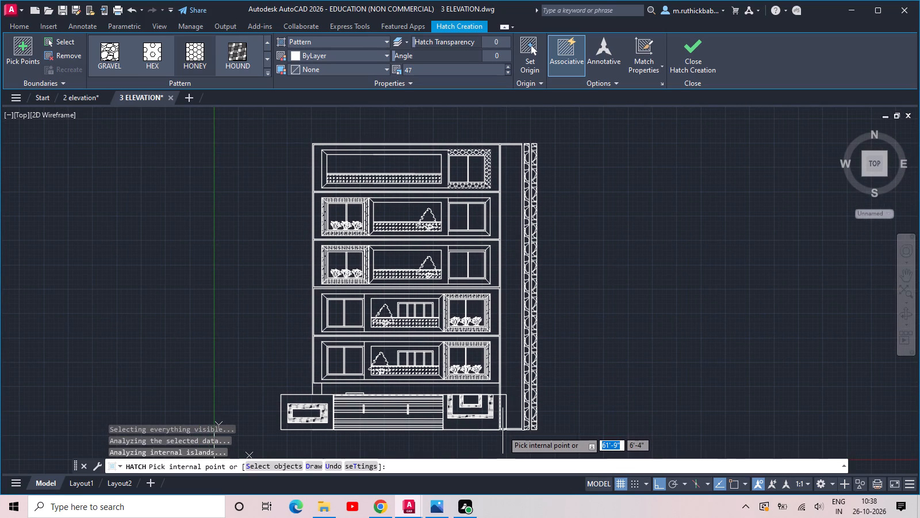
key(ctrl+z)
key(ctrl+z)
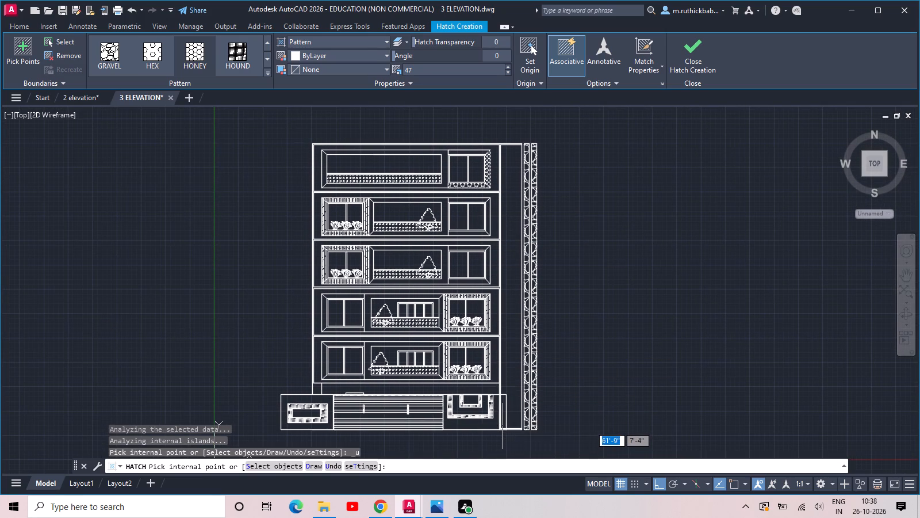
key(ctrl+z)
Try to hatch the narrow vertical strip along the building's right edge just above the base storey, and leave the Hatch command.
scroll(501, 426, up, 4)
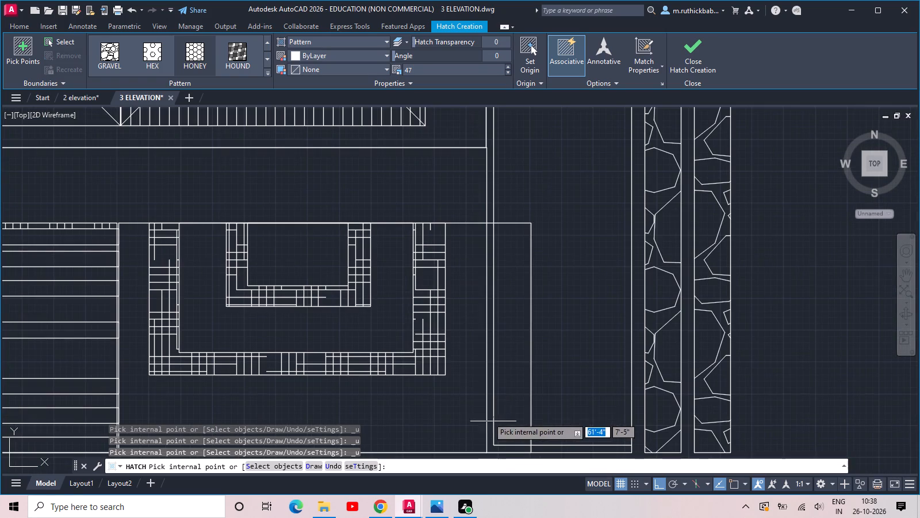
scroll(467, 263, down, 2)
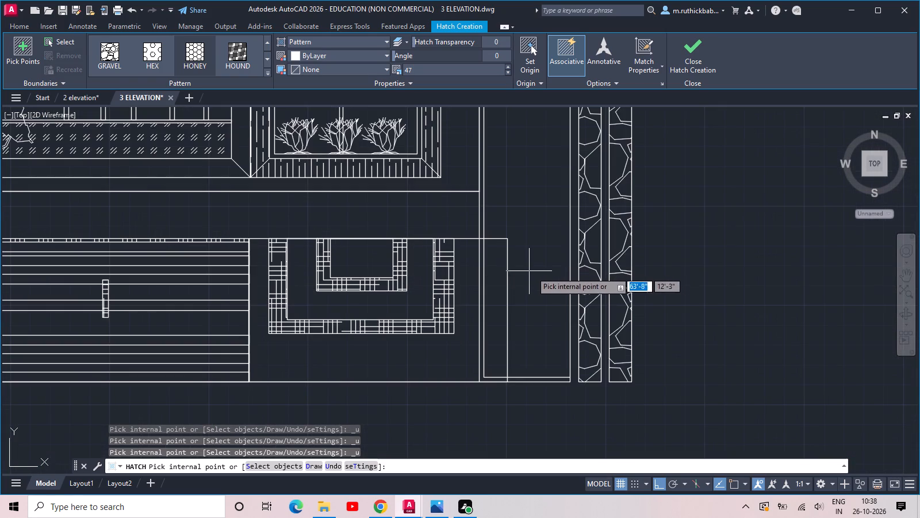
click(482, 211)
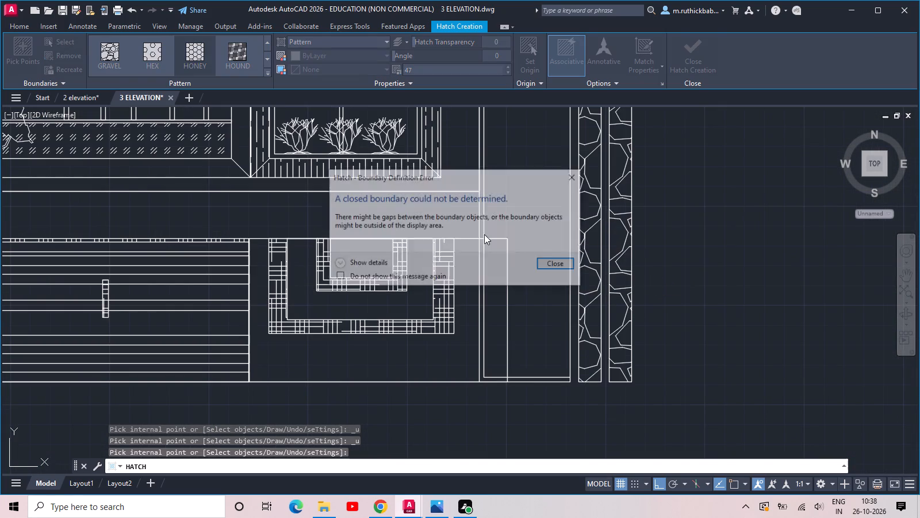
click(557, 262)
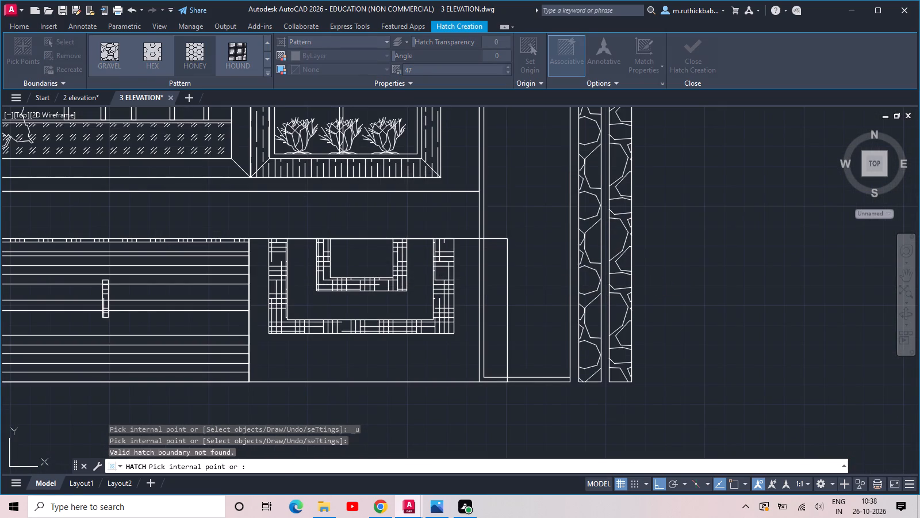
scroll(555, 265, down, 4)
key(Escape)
Stretch the right edge of the base storey's right-hand wall rectangle inward 1'-6" to meet the building's outer vertical line.
middle_drag(546, 279, 488, 371)
scroll(487, 373, down, 3)
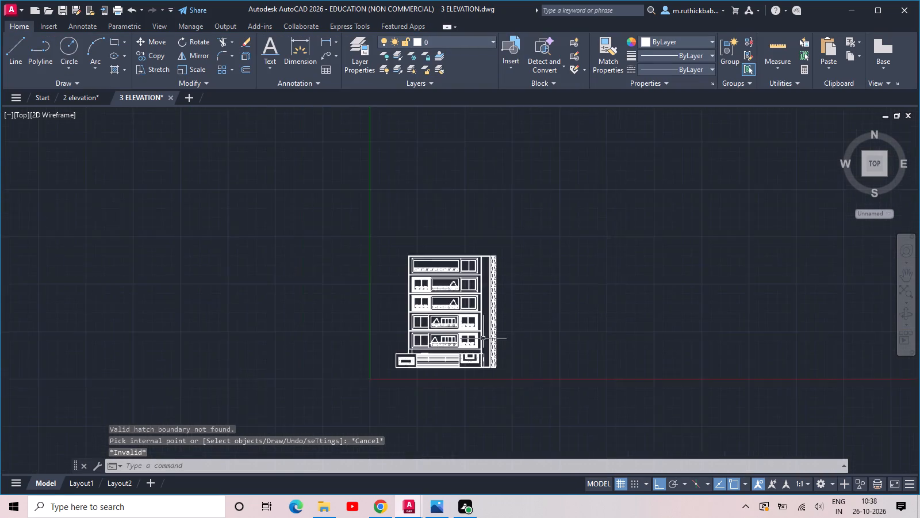
scroll(482, 334, up, 4)
scroll(481, 390, up, 3)
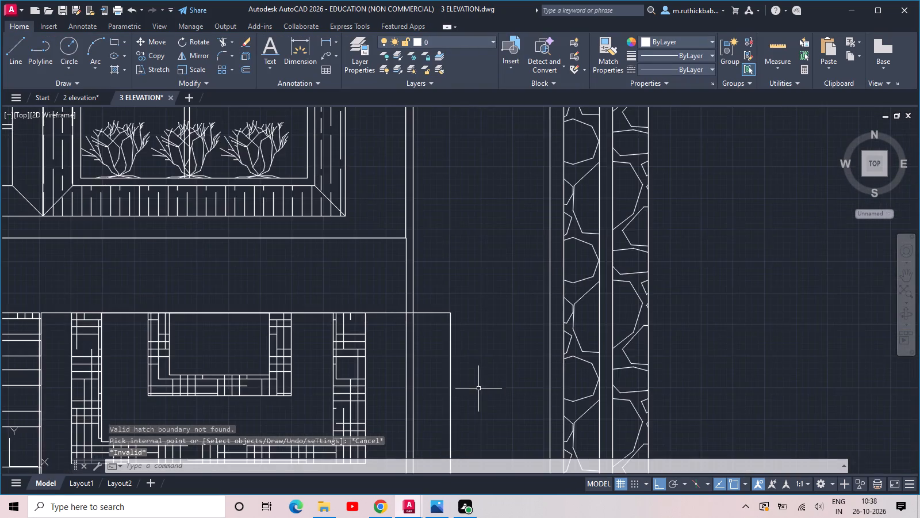
middle_drag(478, 389, 601, 231)
drag(608, 238, 597, 243)
click(549, 265)
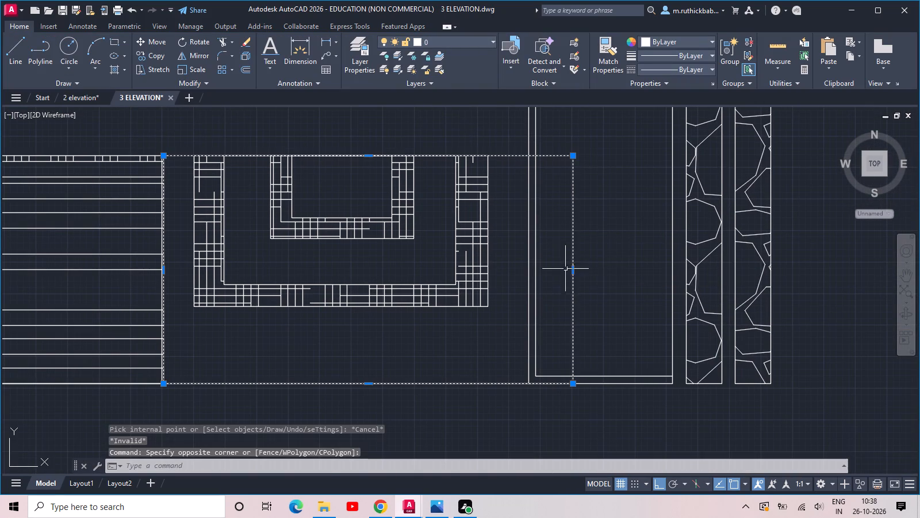
click(575, 271)
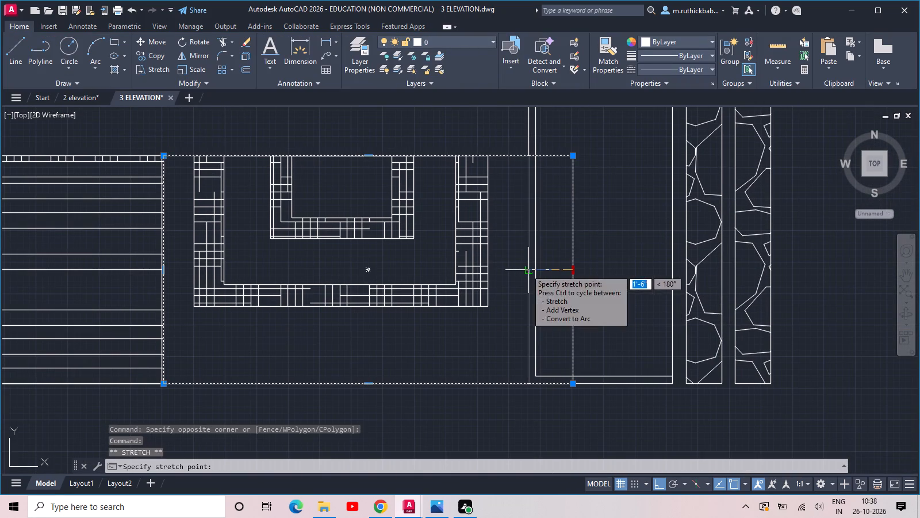
click(526, 269)
scroll(531, 267, down, 1)
key(Escape)
scroll(534, 268, down, 3)
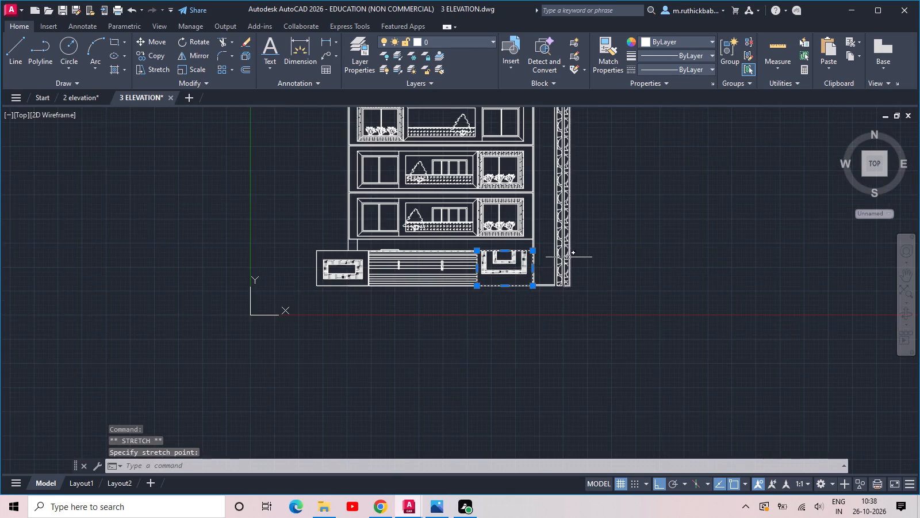
scroll(569, 257, down, 2)
middle_drag(572, 254, 554, 287)
key(Escape)
key(Escape)
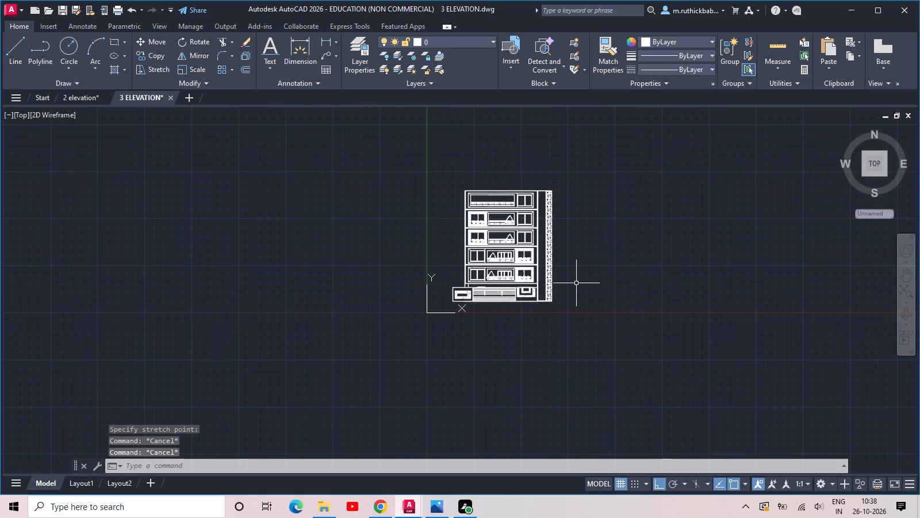
Save the drawing.
key(ctrl+s)
key(ctrl+s)
key(ctrl+s)
key(ctrl+s)
key(ctrl+s)
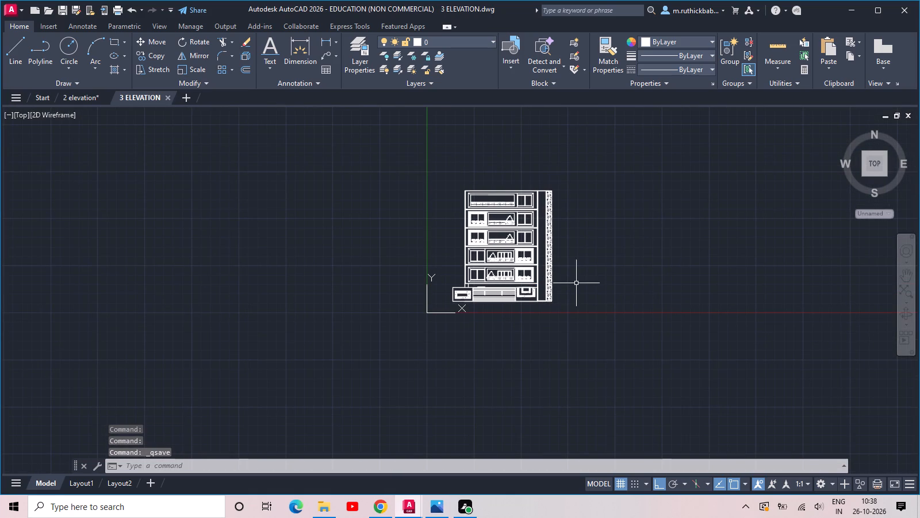
Start a horizontal single-line text with a height of 12 below the base storey and enter G+4.
scroll(528, 299, up, 1)
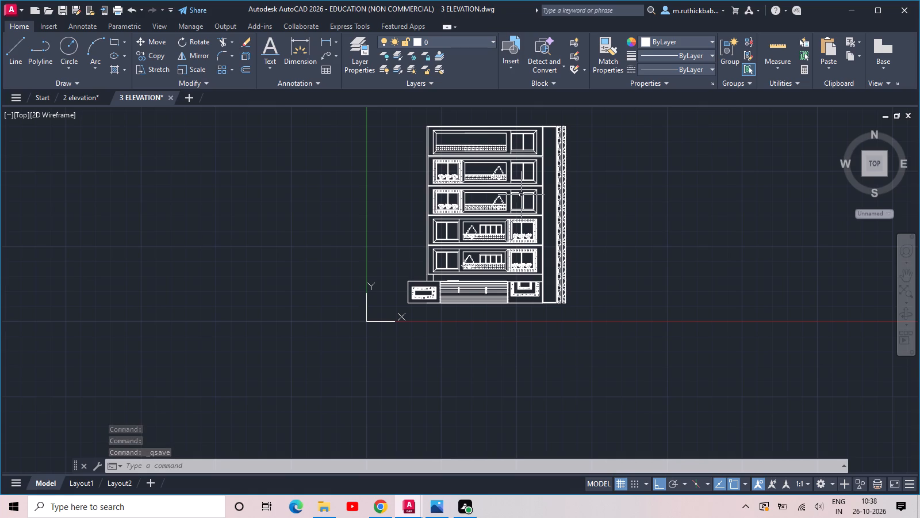
click(275, 41)
scroll(443, 315, up, 4)
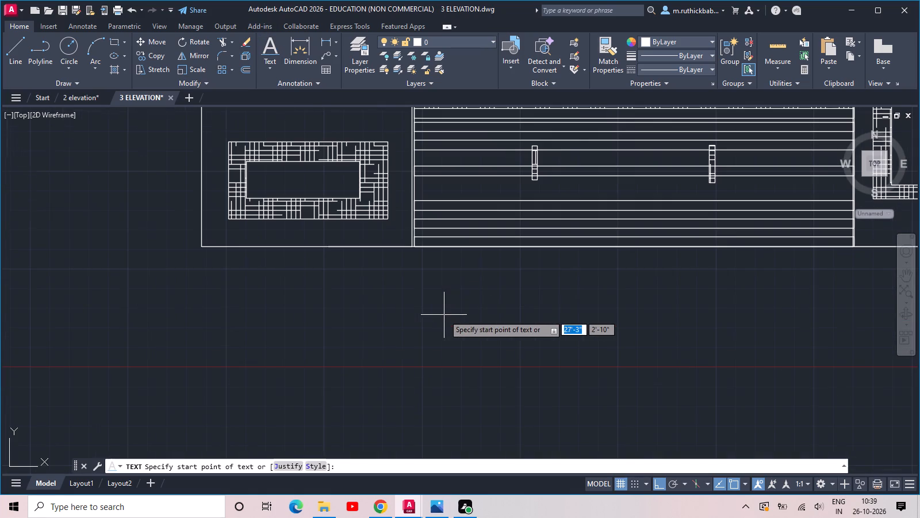
click(458, 306)
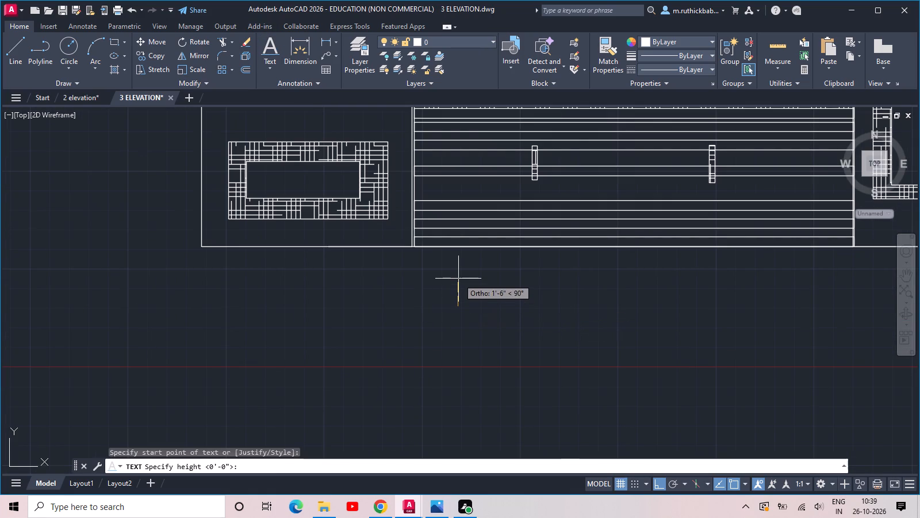
text(12)
key(space)
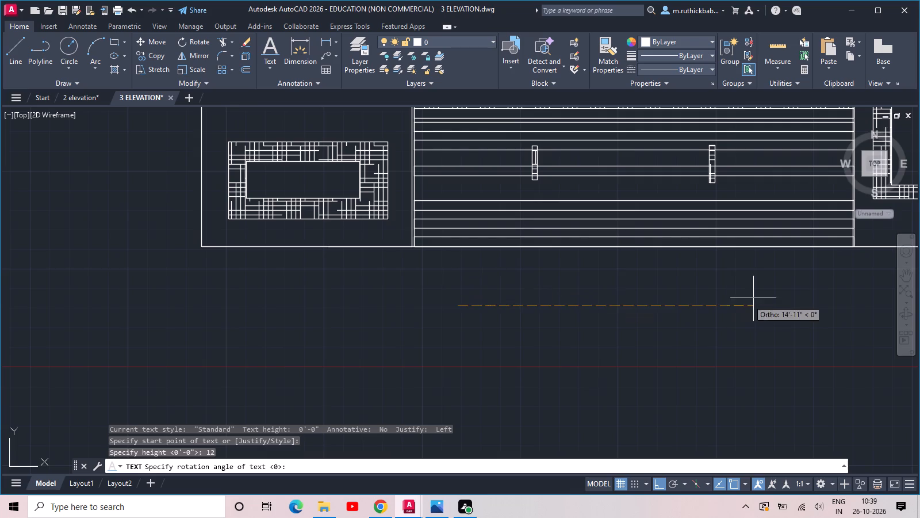
middle_drag(759, 296, 376, 322)
click(755, 331)
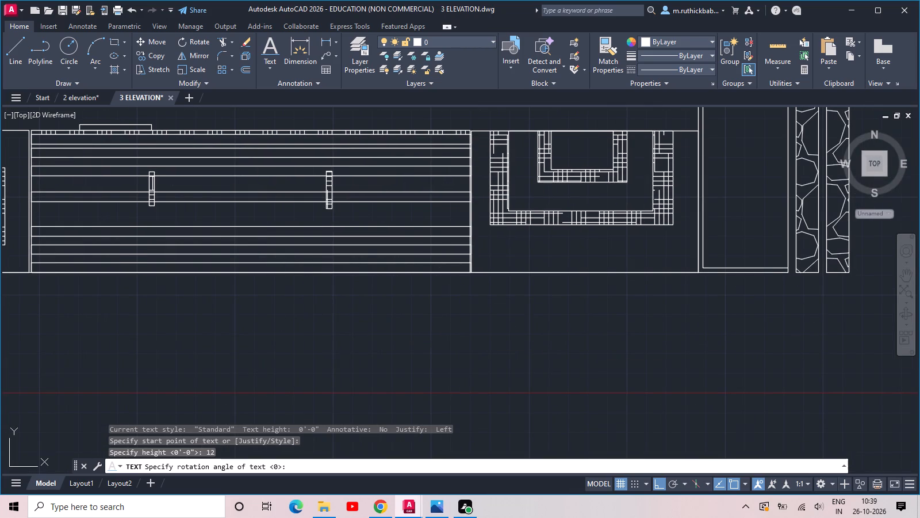
scroll(250, 315, down, 1)
middle_drag(250, 315, 390, 313)
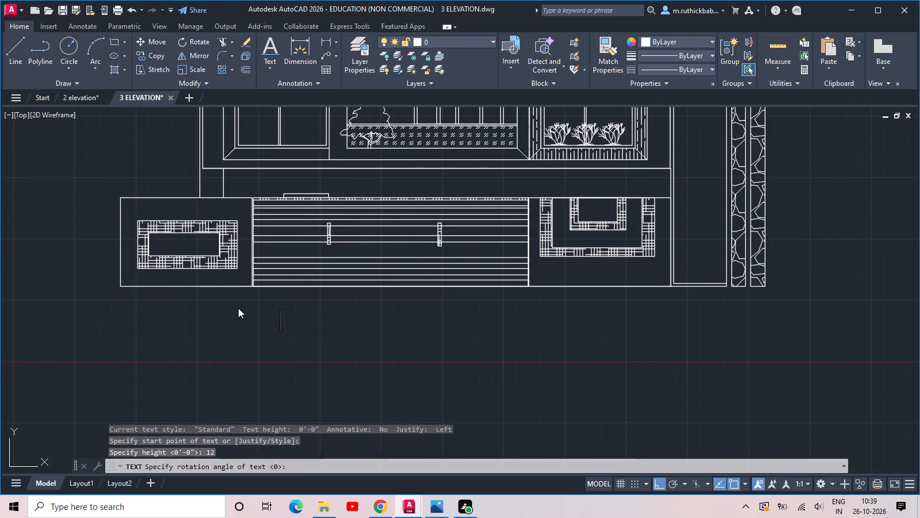
click(244, 316)
click(244, 325)
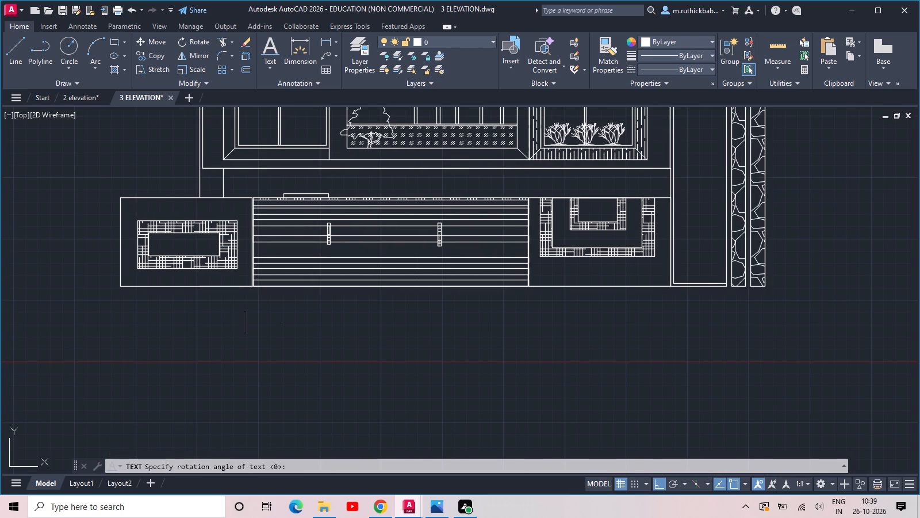
key(g)
key(shift+plus)
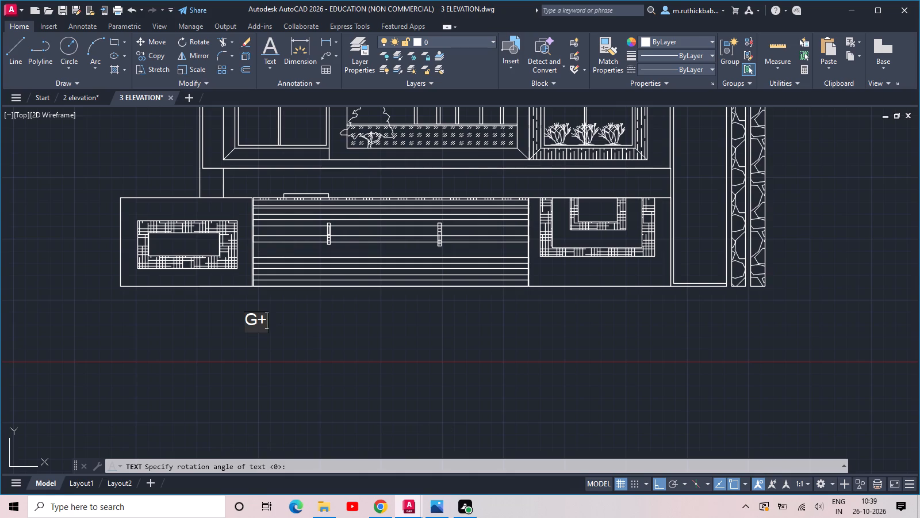
key(4)
scroll(244, 329, down, 3)
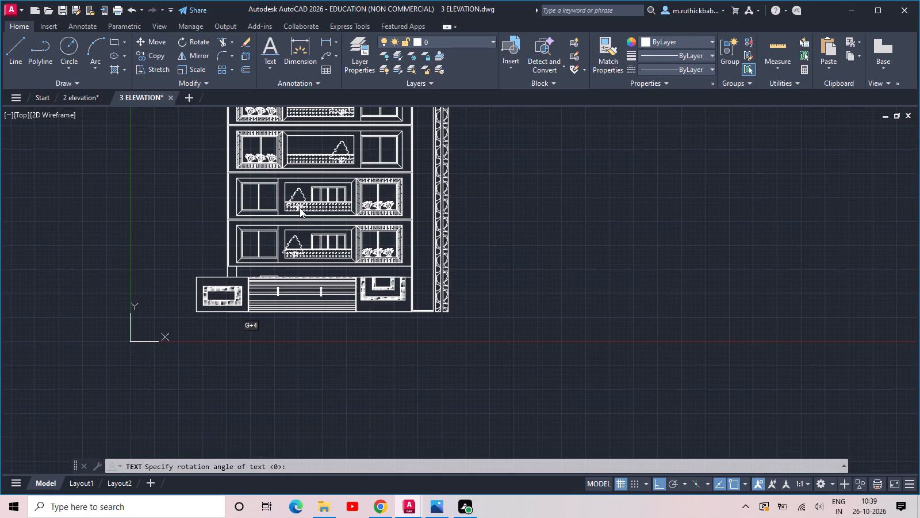
middle_drag(298, 175, 329, 287)
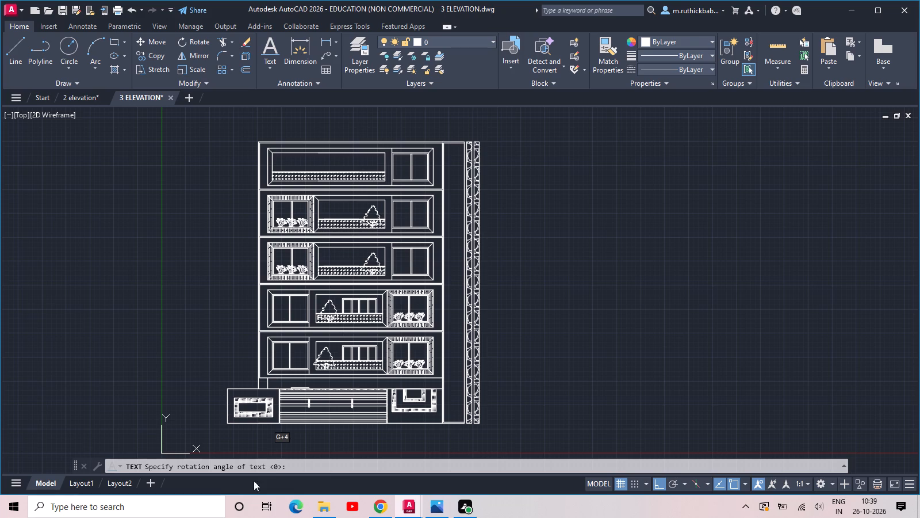
Change the title's first line to read G+5 ELEVATION.
scroll(272, 438, up, 2)
middle_drag(319, 444, 305, 341)
scroll(298, 353, up, 3)
key(BackSpace)
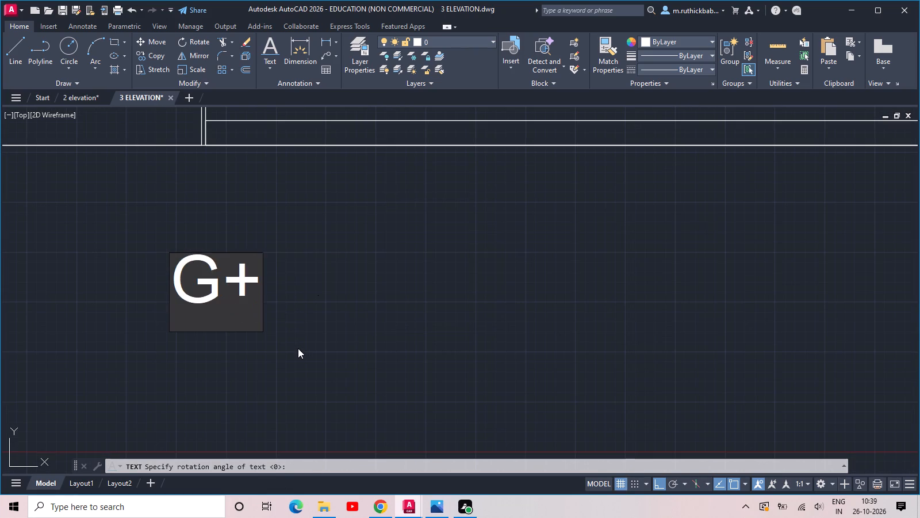
text(5)
key(space)
text(ELEVATION)
key(space)
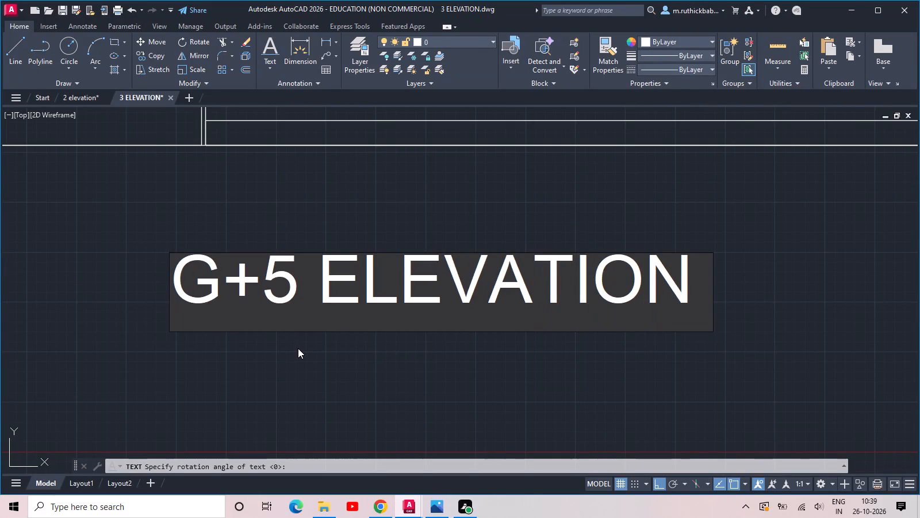
key(Return)
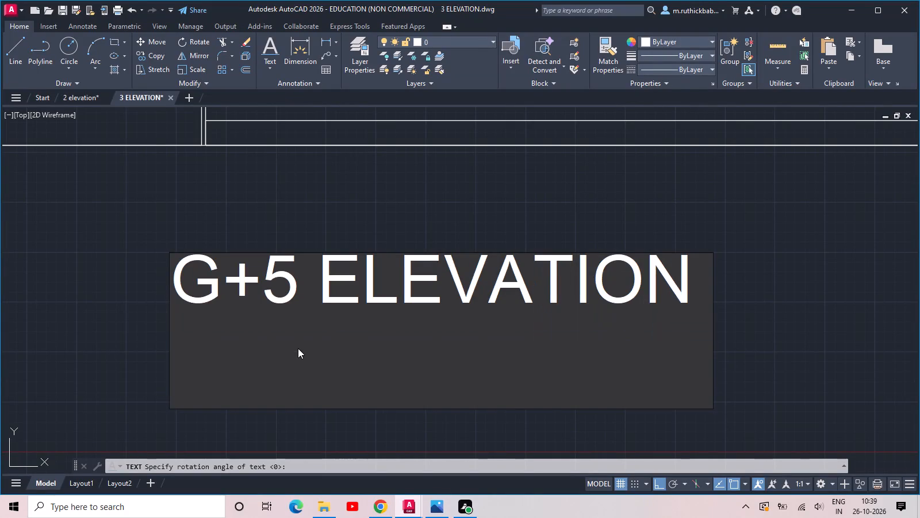
Add MORDEN DESIGN as the second line of the title and finish the text.
text(MORDEN)
key(space)
text(LOOK)
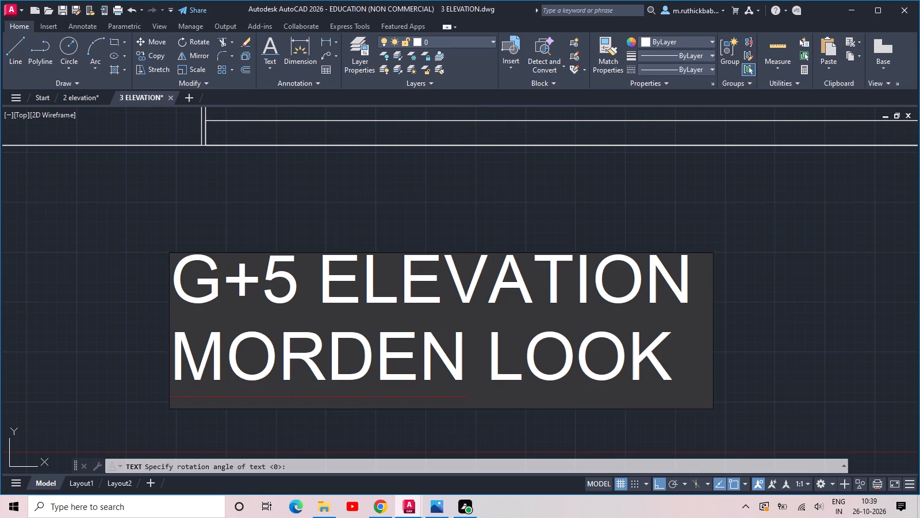
key(BackSpace)
key(BackSpace)
key(BackSpace)
key(BackSpace)
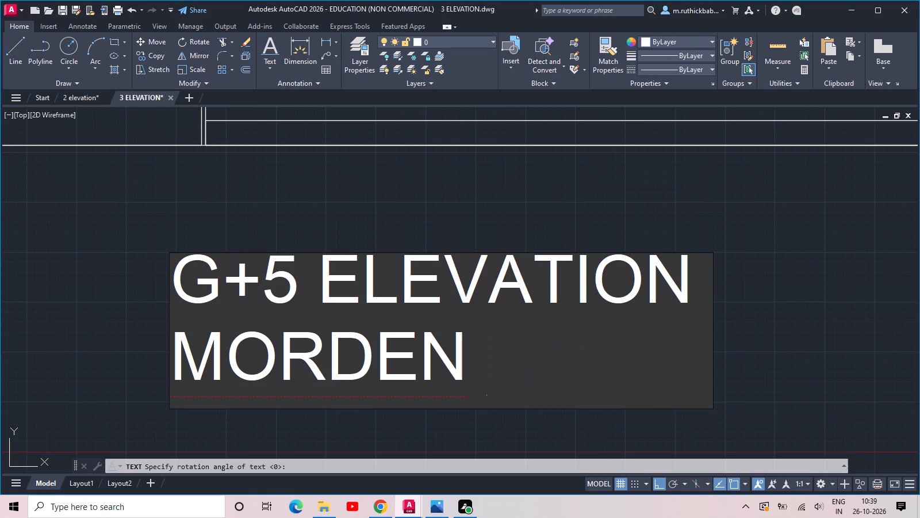
text(DE)
text(SION)
key(BackSpace)
key(BackSpace)
key(BackSpace)
key(BackSpace)
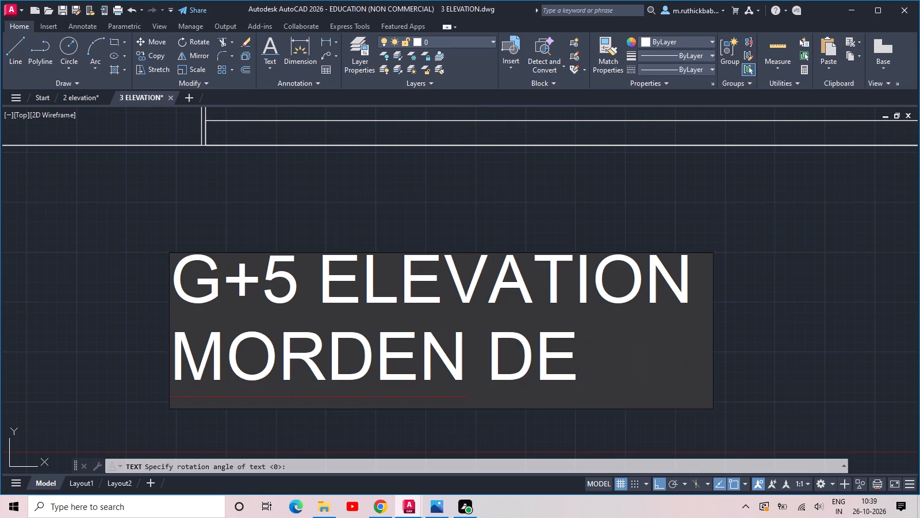
text(SI)
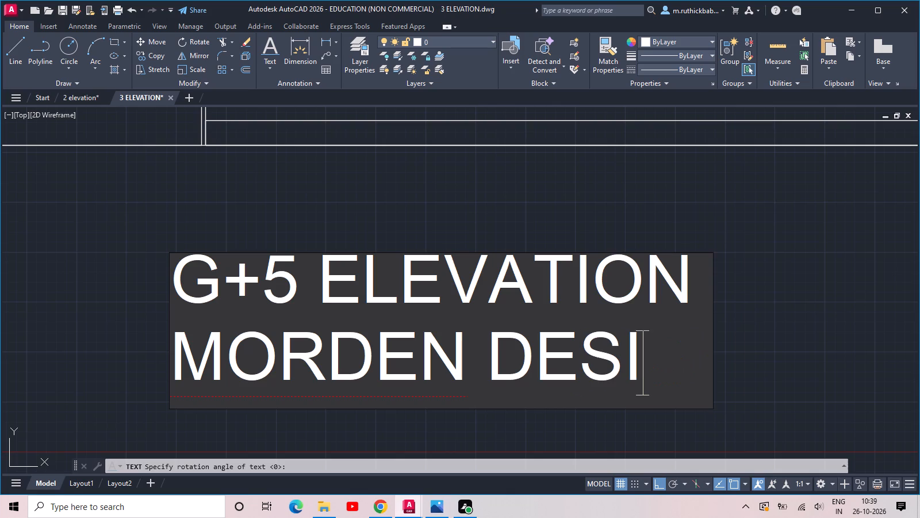
text(GN)
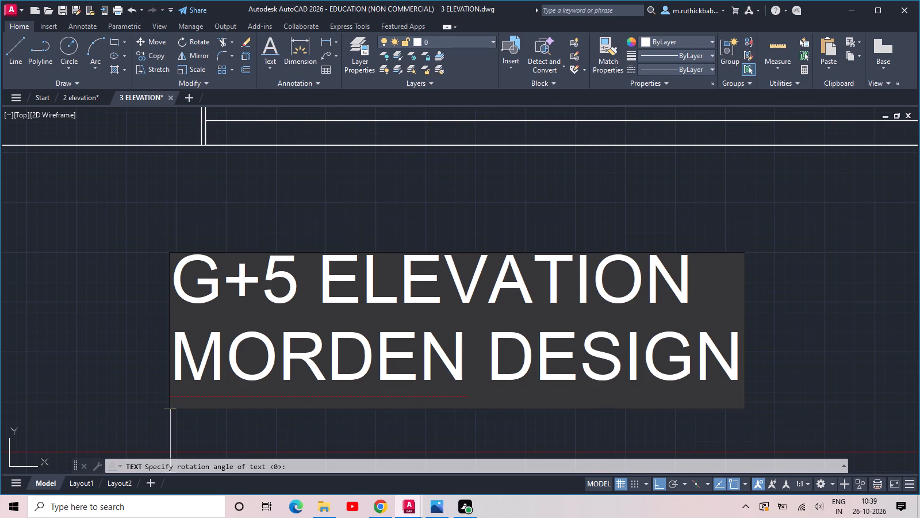
key(Return)
key(Return)
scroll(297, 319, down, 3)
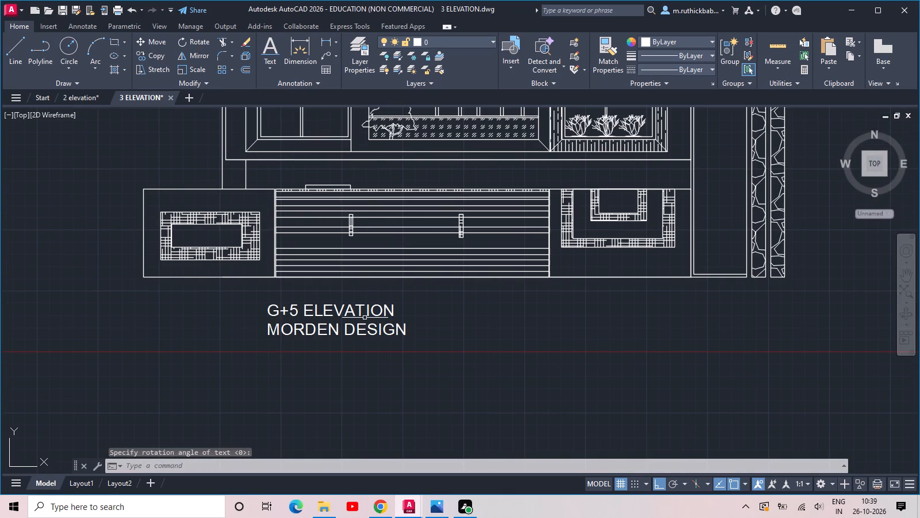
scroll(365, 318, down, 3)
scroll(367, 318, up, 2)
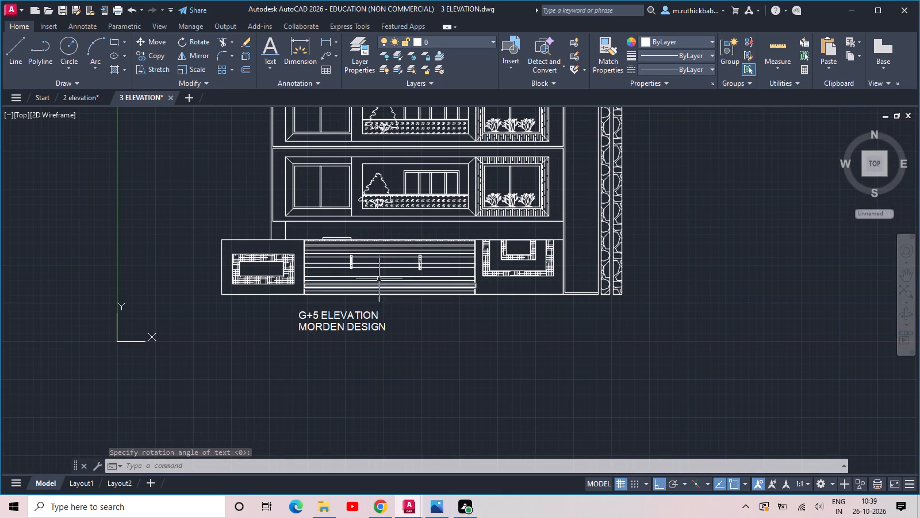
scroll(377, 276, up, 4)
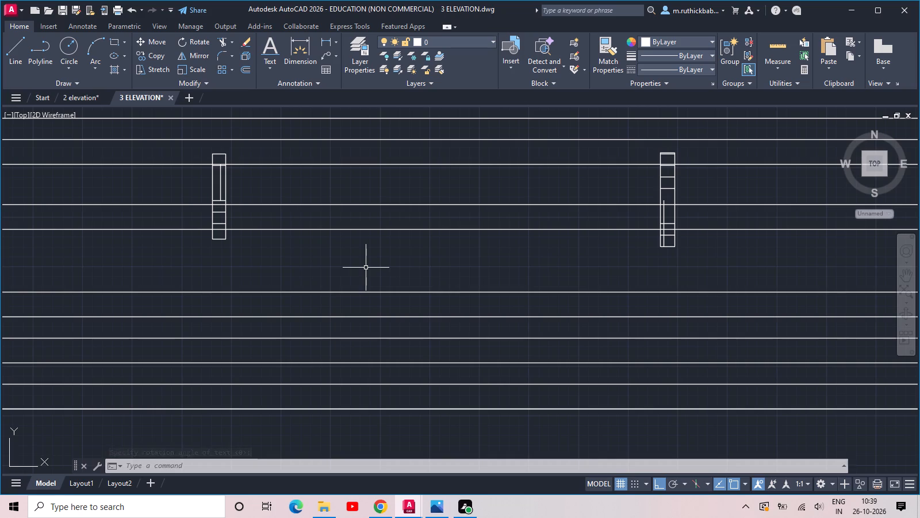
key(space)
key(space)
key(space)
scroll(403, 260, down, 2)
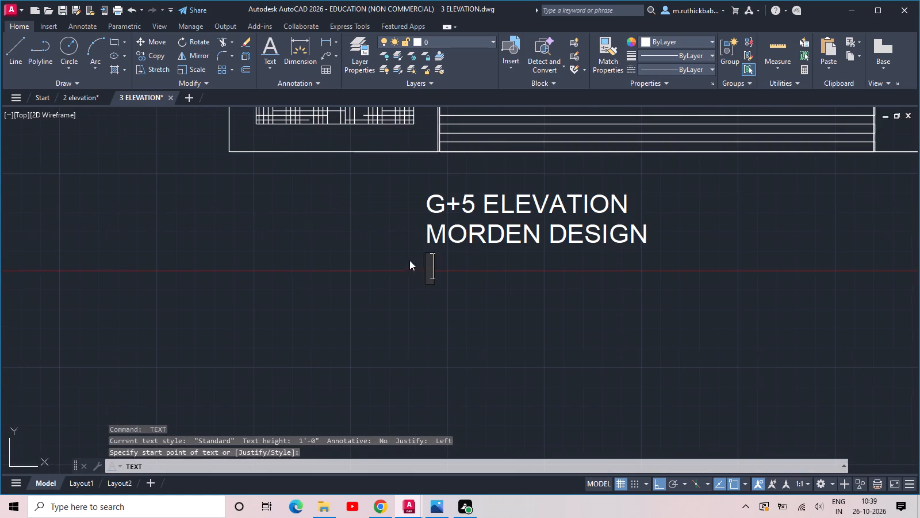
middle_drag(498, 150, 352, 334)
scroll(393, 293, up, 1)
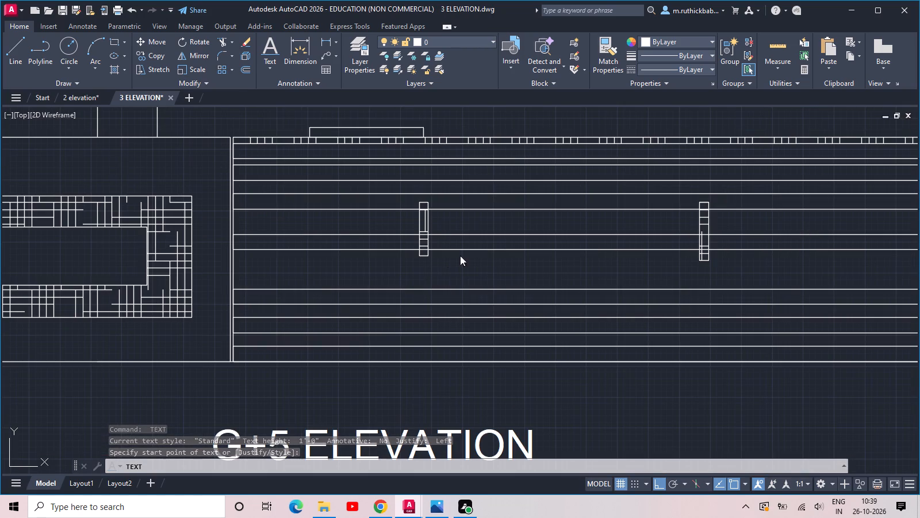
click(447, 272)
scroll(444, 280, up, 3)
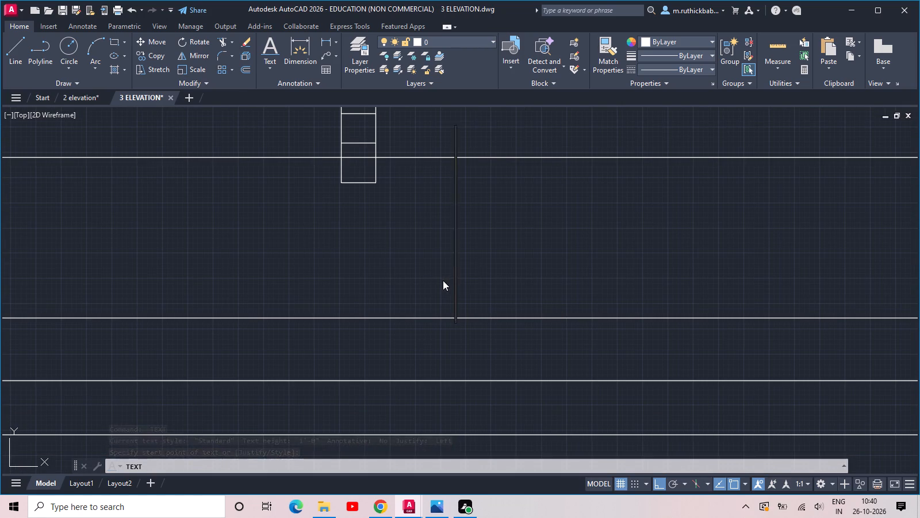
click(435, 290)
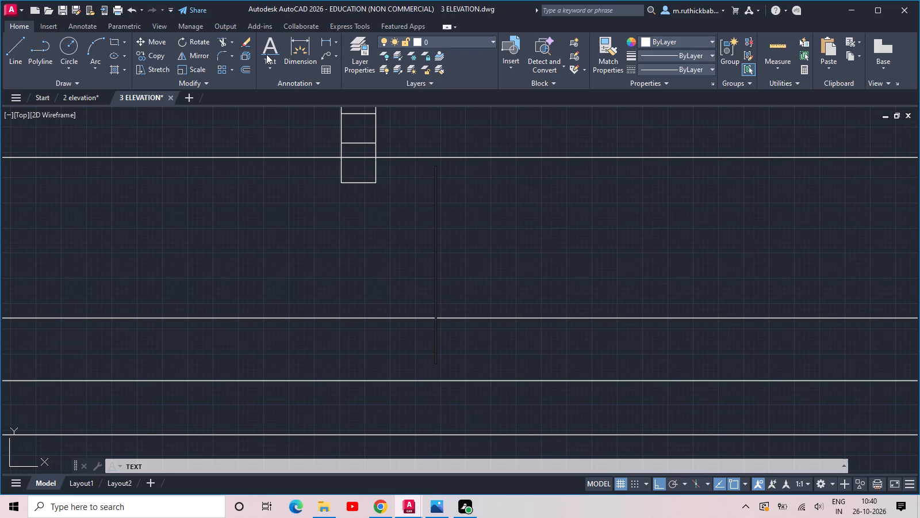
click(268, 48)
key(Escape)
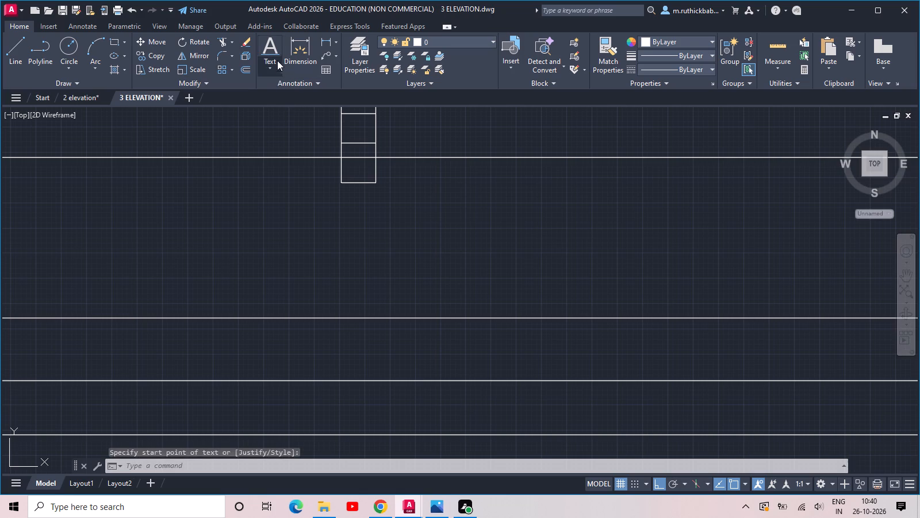
Label the slatted gate of the base storey with horizontal single-line text reading MAIN GATE, placed just below the gate handles.
click(272, 54)
click(409, 292)
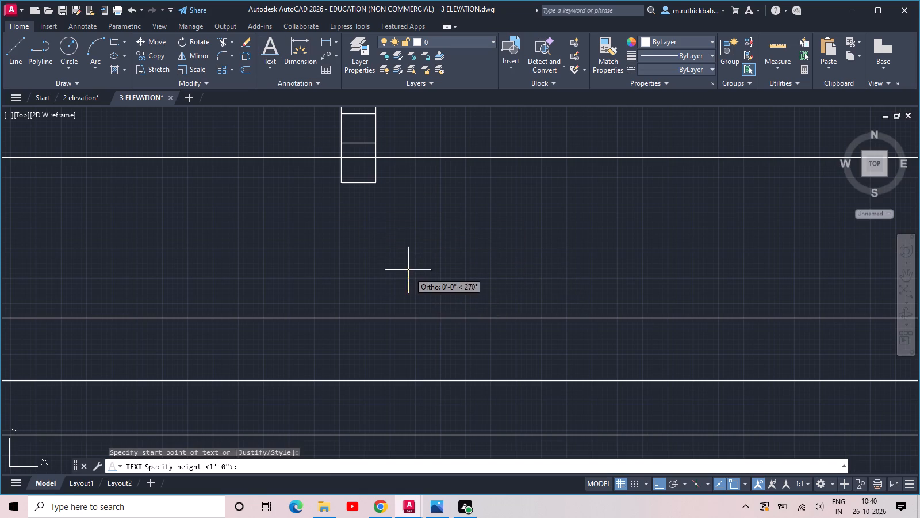
click(408, 189)
click(819, 280)
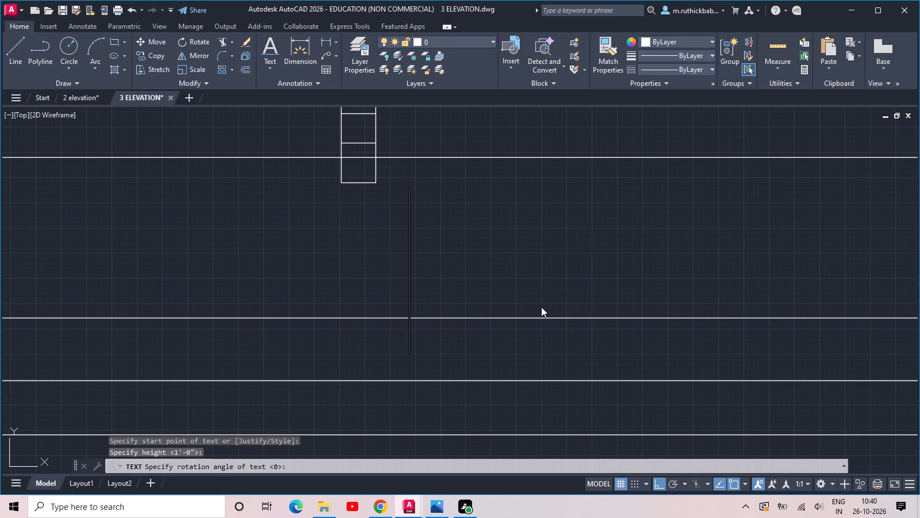
click(451, 216)
click(413, 261)
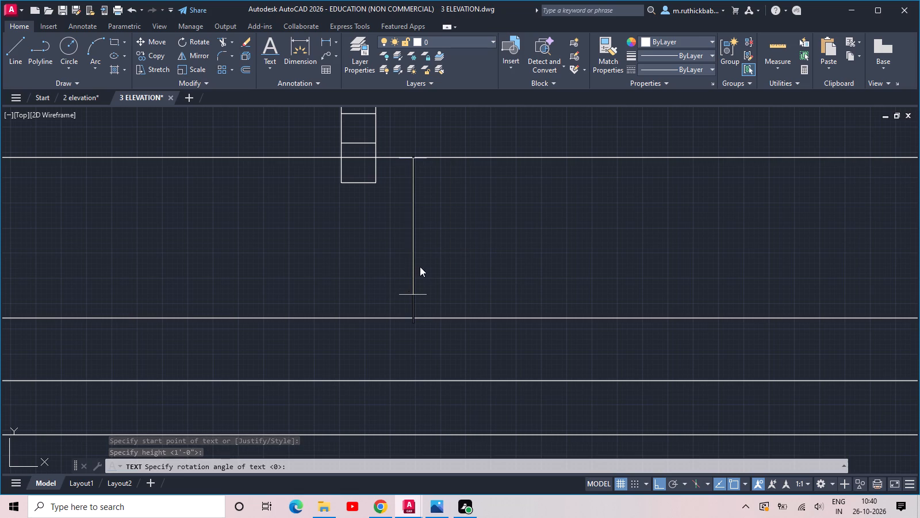
click(421, 273)
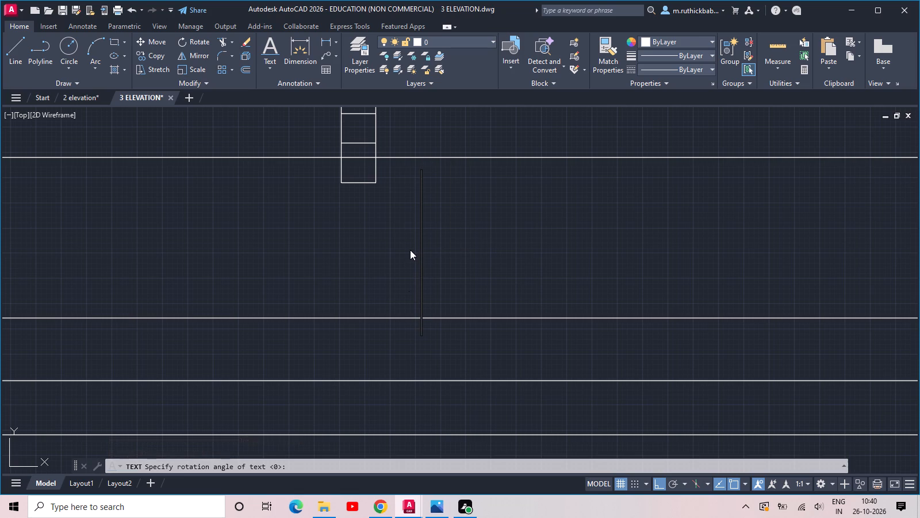
text(MAIN)
key(space)
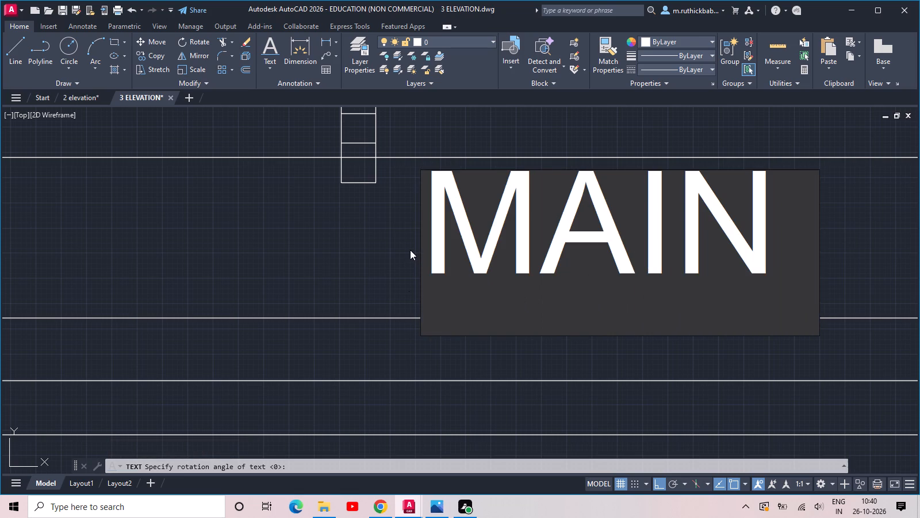
text(GATE)
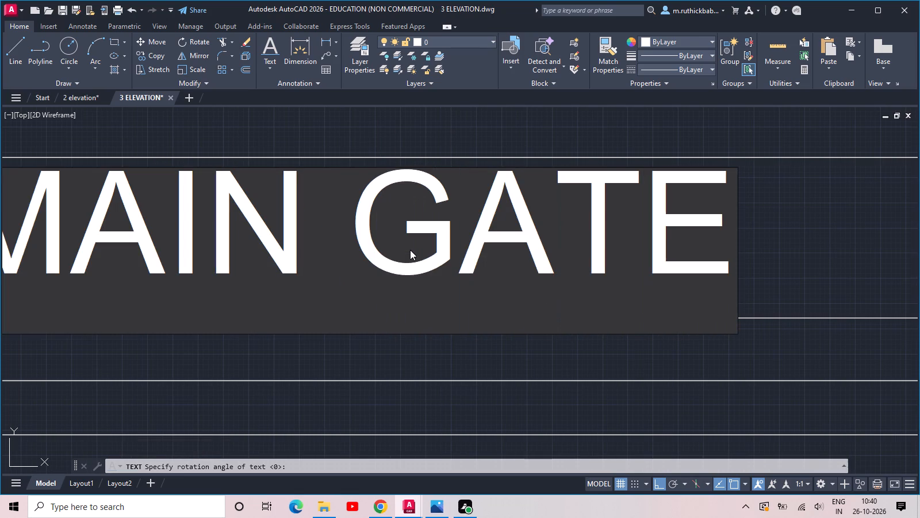
key(Return)
key(Return)
Save the drawing.
scroll(414, 253, down, 4)
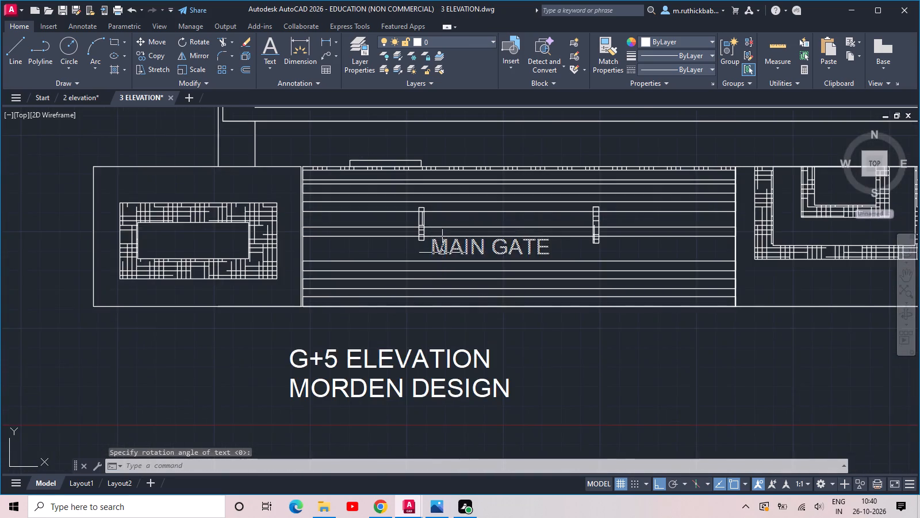
scroll(485, 255, down, 1)
middle_drag(506, 260, 435, 288)
scroll(429, 279, down, 1)
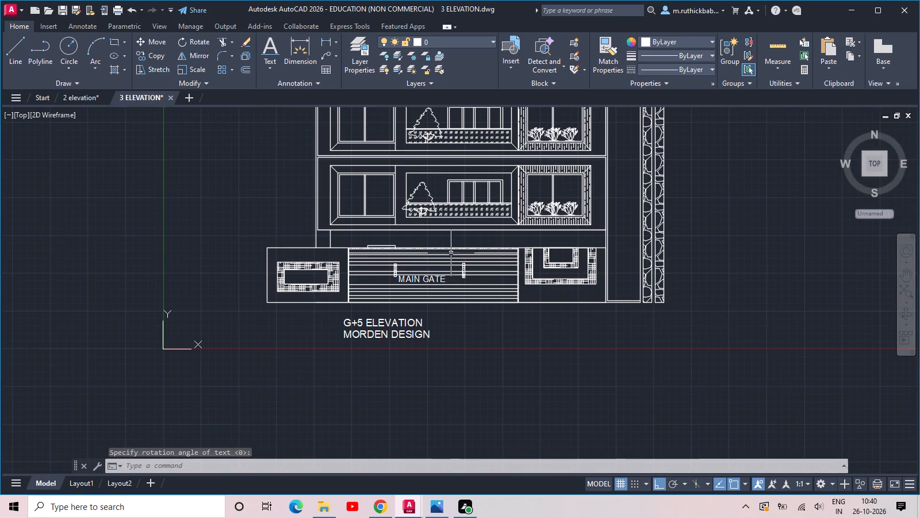
middle_drag(458, 239, 387, 275)
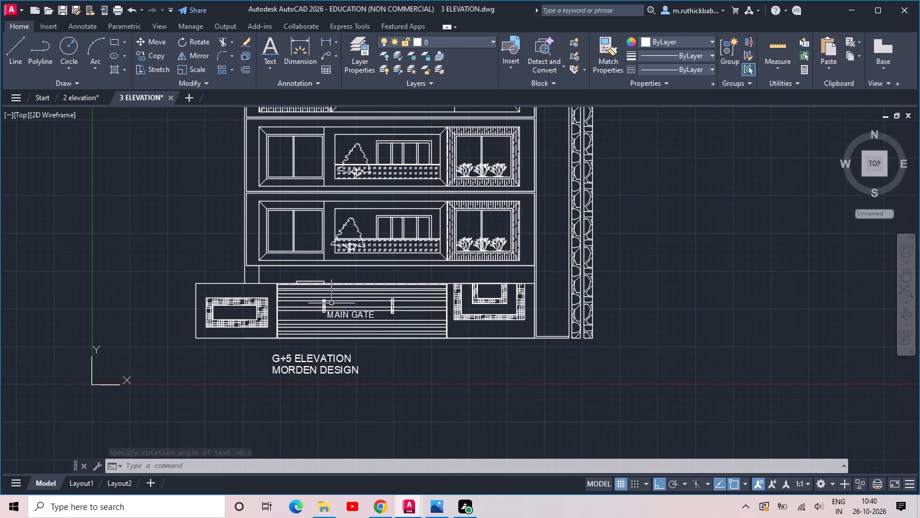
scroll(586, 342, down, 1)
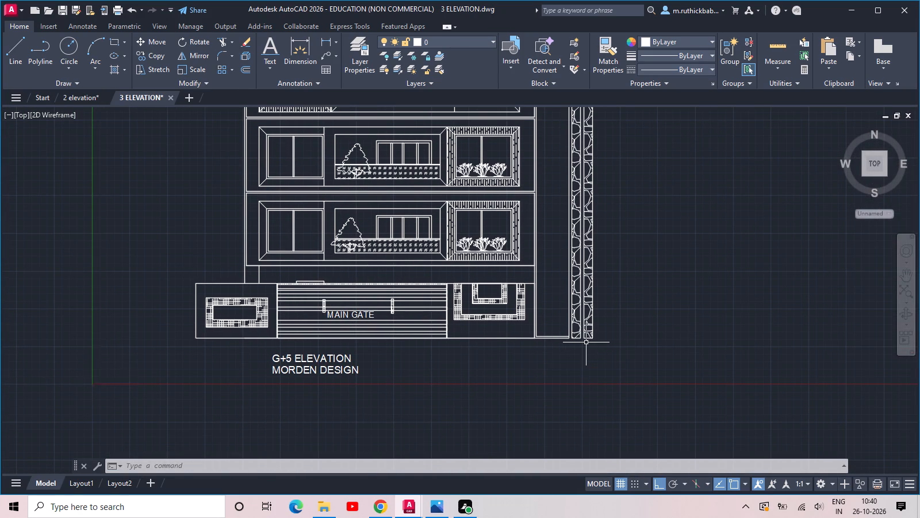
key(ctrl+s)
key(ctrl+s)
key(ctrl+s)
key(ctrl+s)
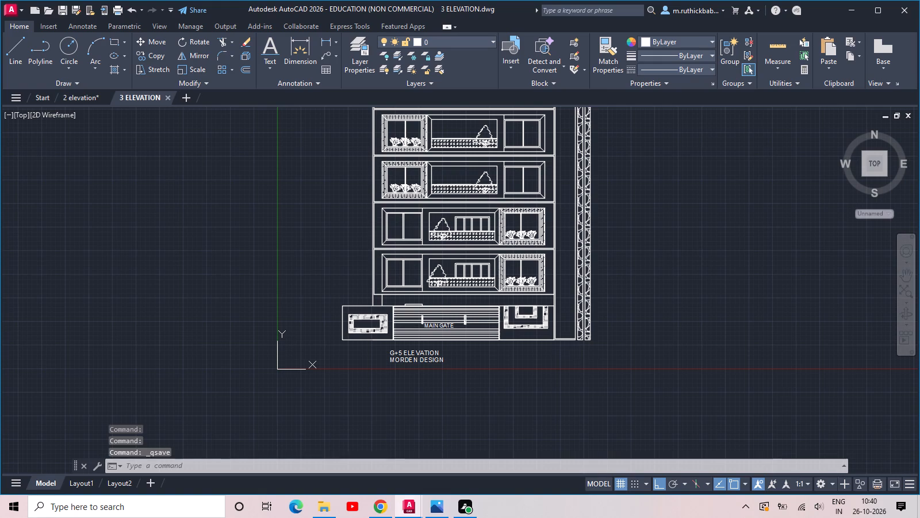
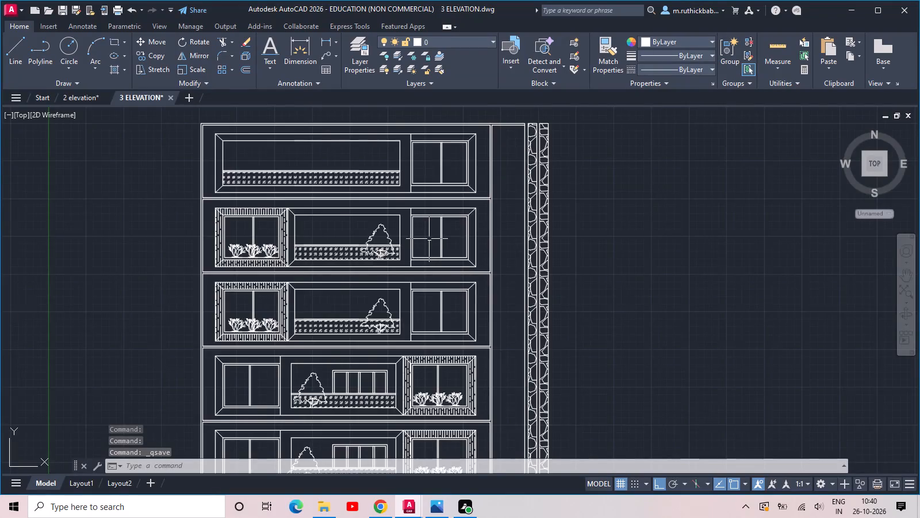
Hatch the left pane of the top storey's two-pane window with the GOST_GLASS pattern at scale 1.
scroll(431, 239, up, 3)
scroll(431, 239, down, 1)
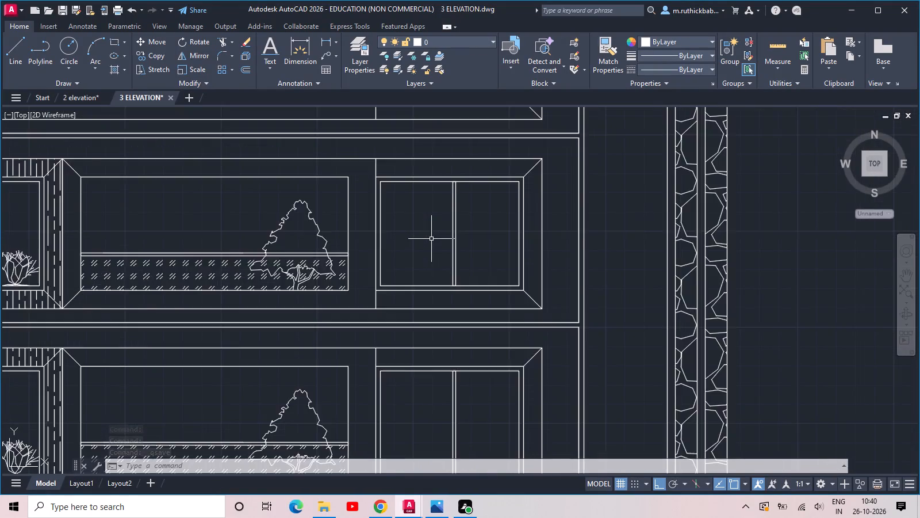
scroll(431, 239, down, 2)
click(113, 71)
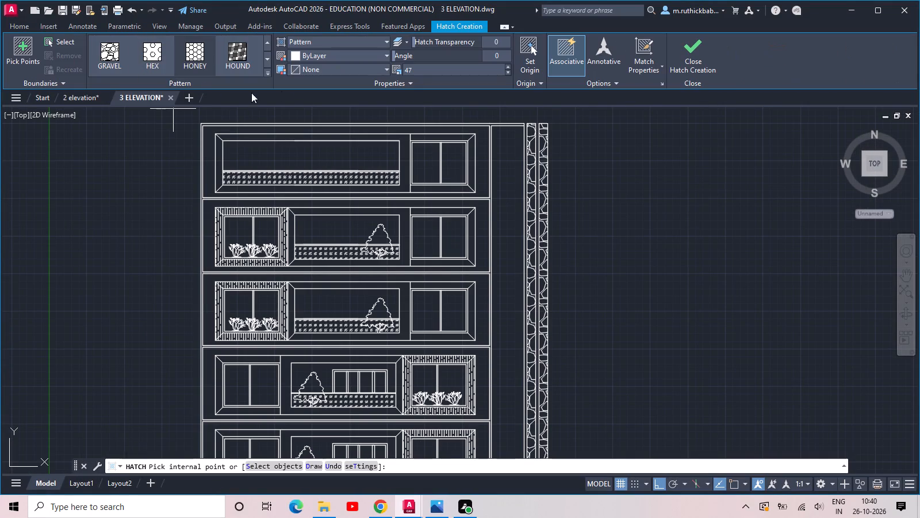
scroll(160, 52, up, 1)
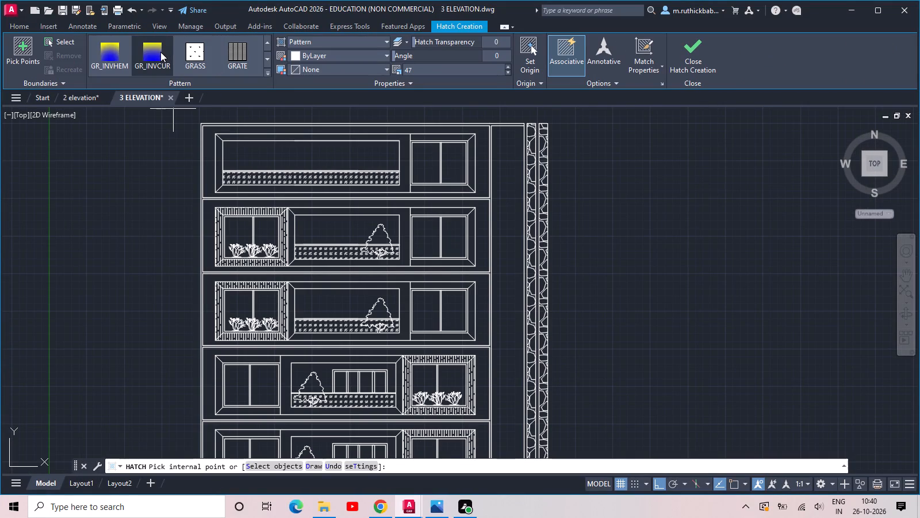
scroll(191, 57, up, 3)
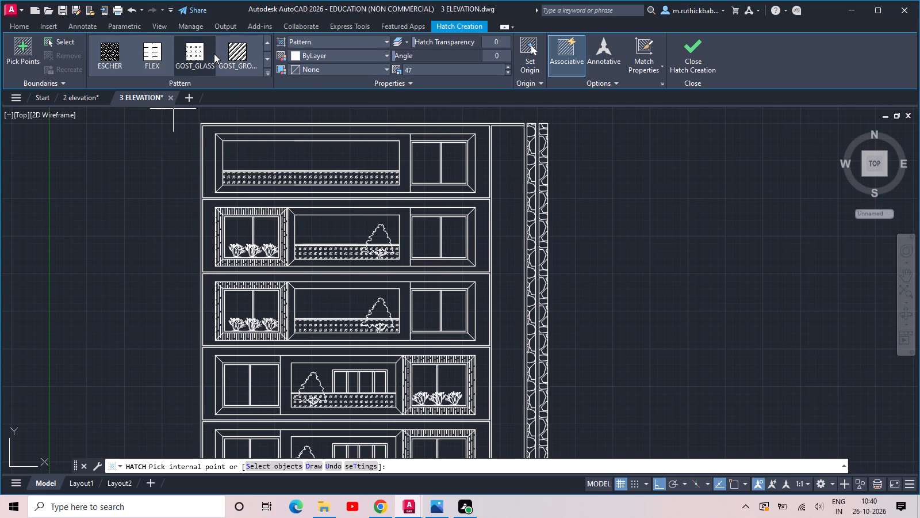
click(200, 56)
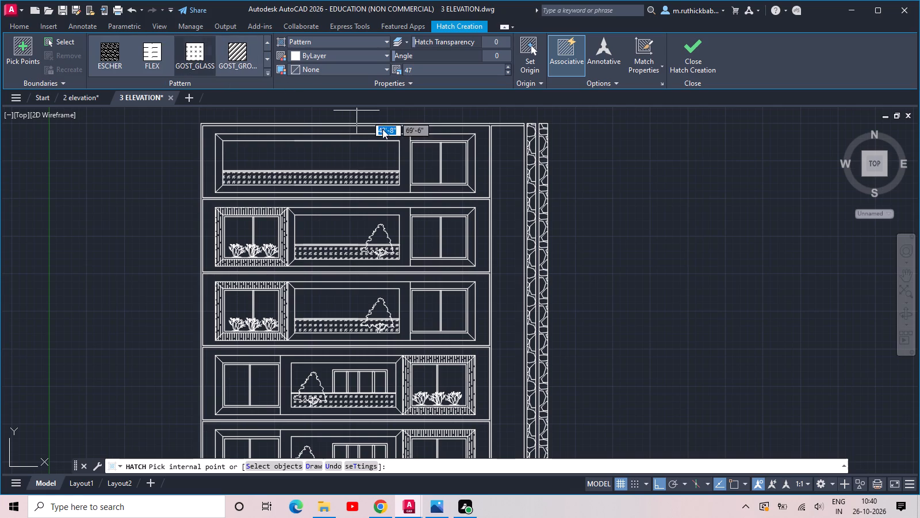
scroll(429, 170, up, 2)
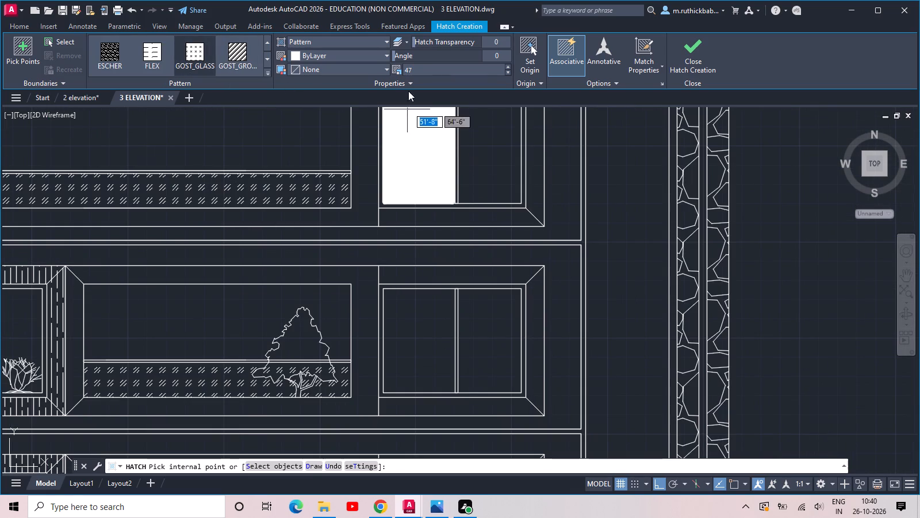
drag(412, 67, 394, 70)
text(`1)
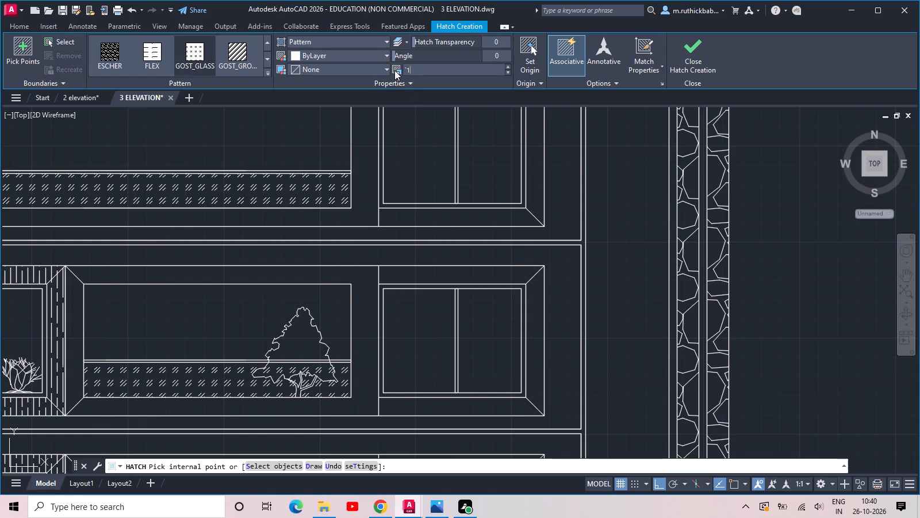
key(Return)
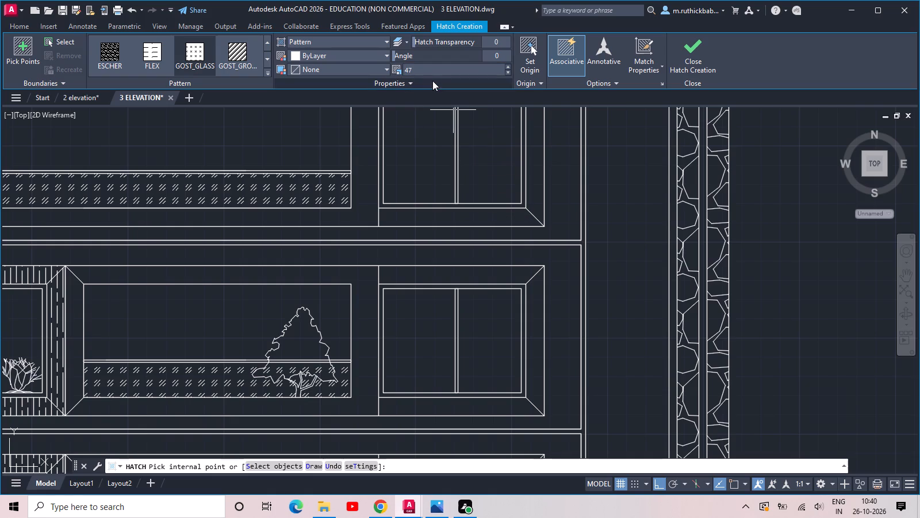
click(420, 69)
key(1)
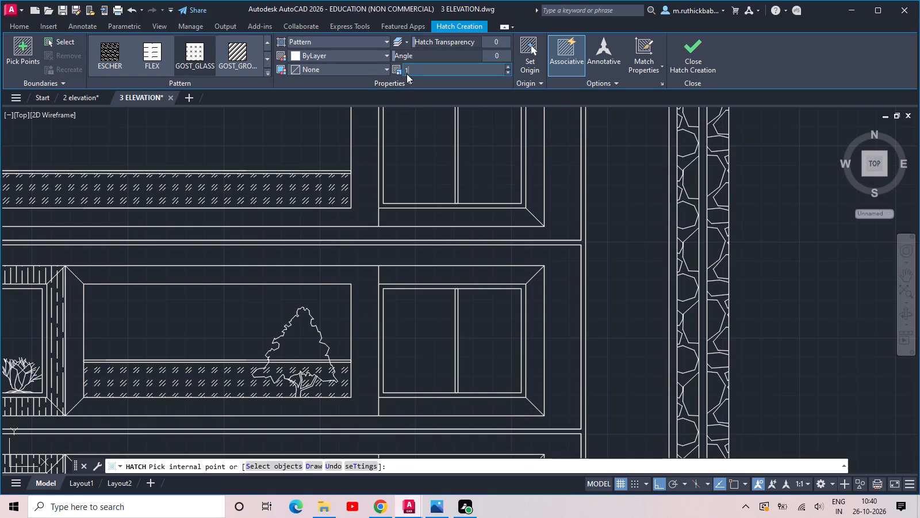
key(Return)
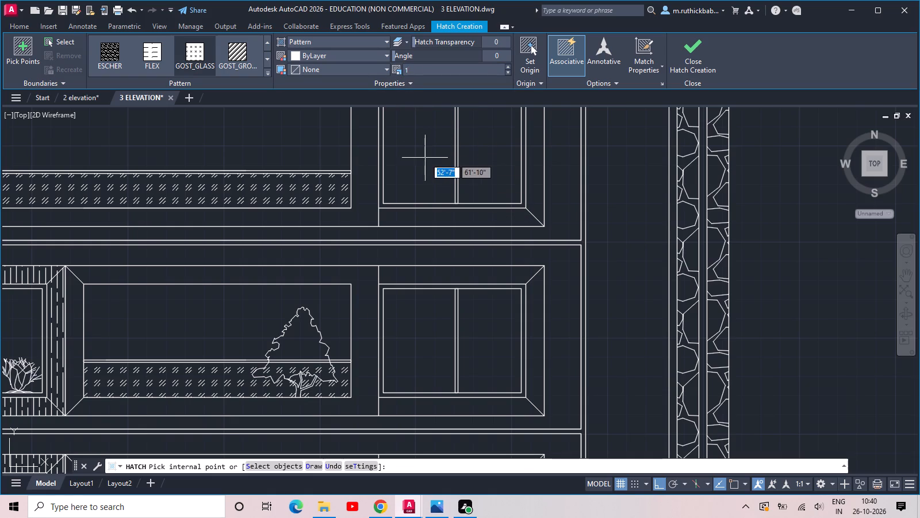
click(425, 158)
Add the same glass hatch to one pane of the right-bay window on each of the four storeys below, alternating right and left, and finish.
scroll(488, 183, down, 1)
scroll(477, 245, down, 1)
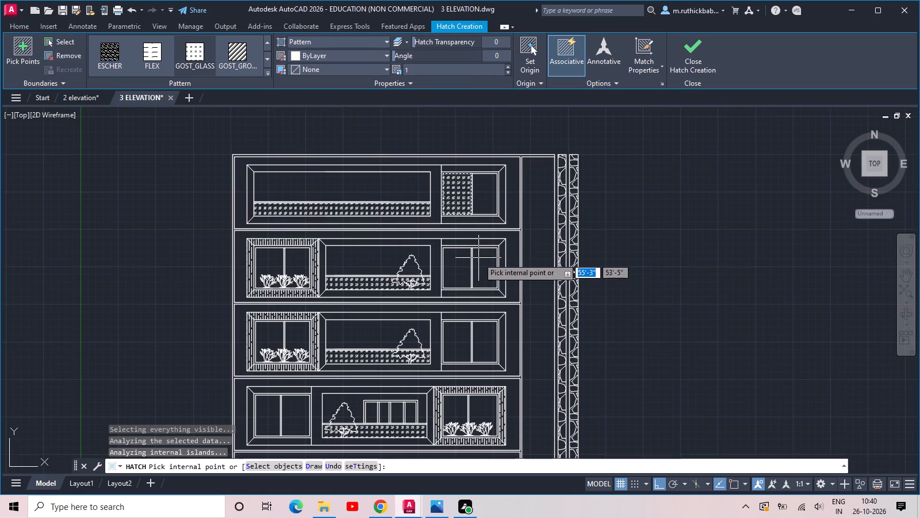
click(480, 265)
click(461, 355)
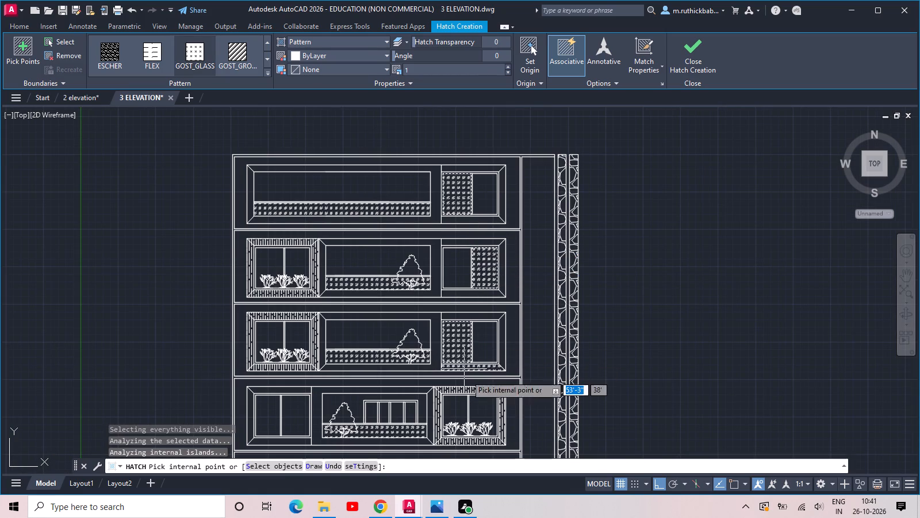
click(482, 417)
middle_drag(477, 410, 482, 233)
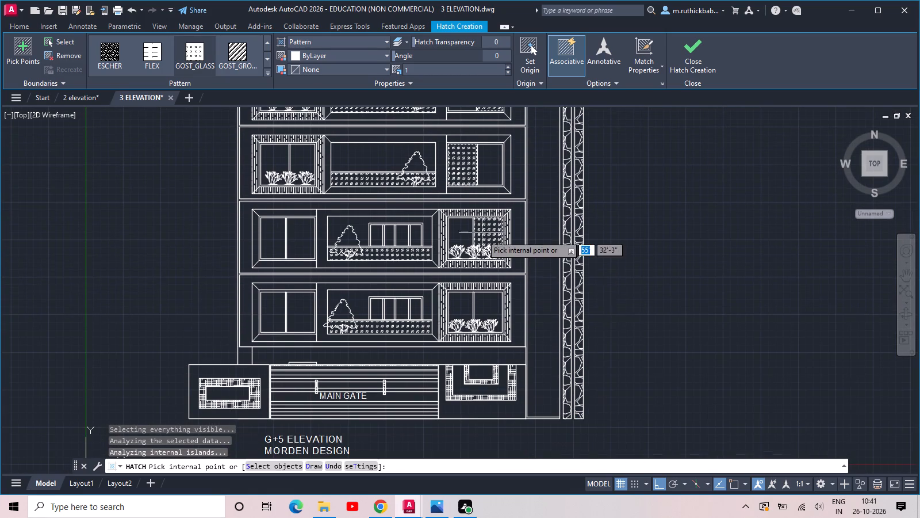
click(455, 310)
scroll(573, 288, down, 2)
middle_drag(631, 279, 624, 293)
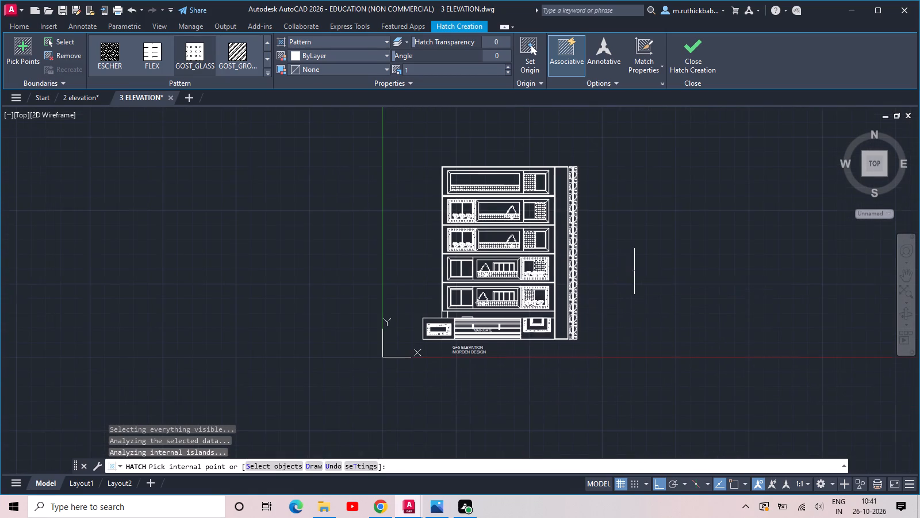
middle_drag(624, 293, 572, 348)
key(Return)
key(Return)
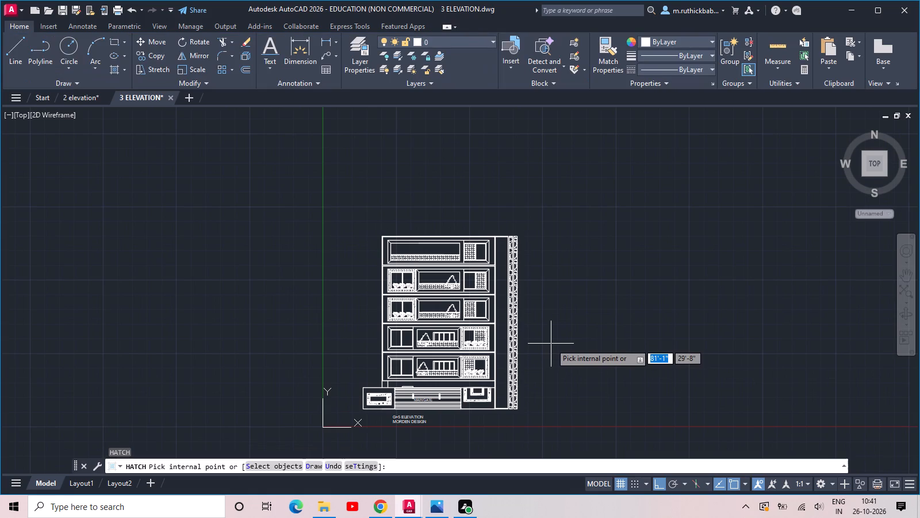
key(Escape)
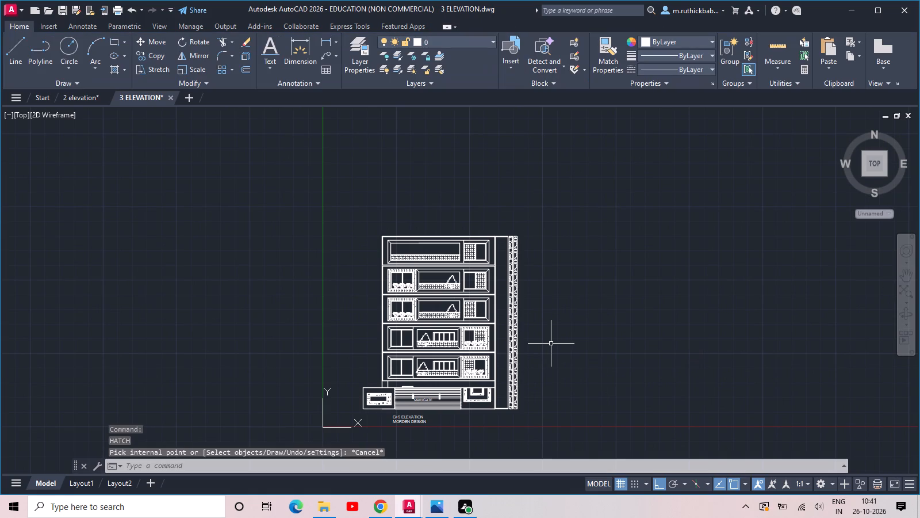
Copy the four-pane balcony window to the balconies of the two storeys above, aligned by the opening's lower-right corner.
scroll(427, 362, up, 2)
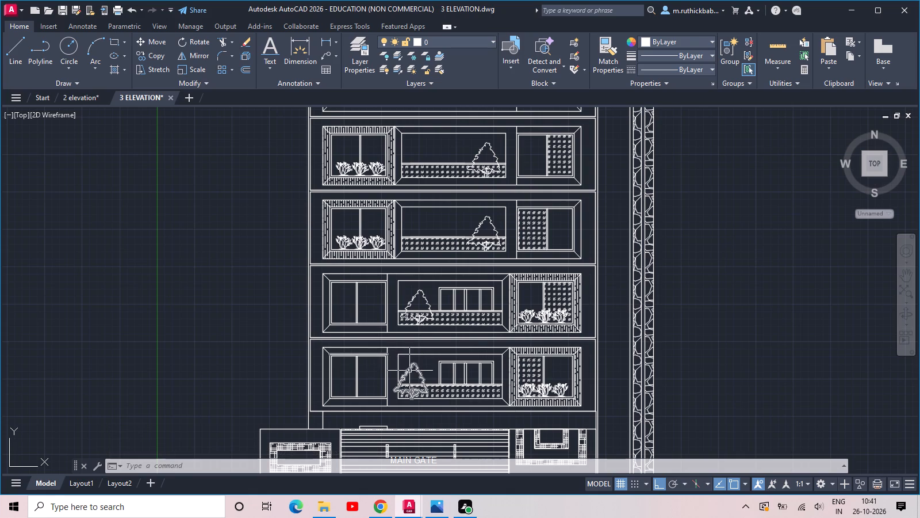
scroll(409, 371, up, 1)
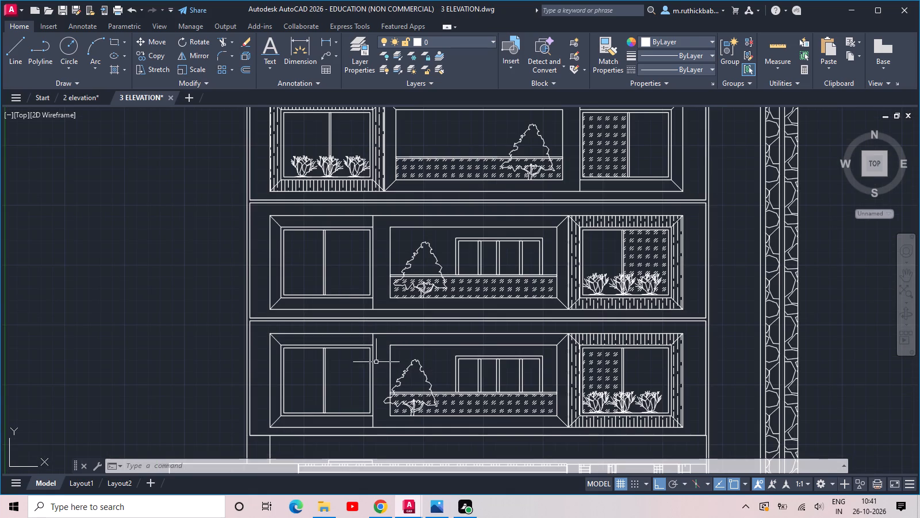
scroll(375, 350, up, 3)
scroll(360, 337, down, 4)
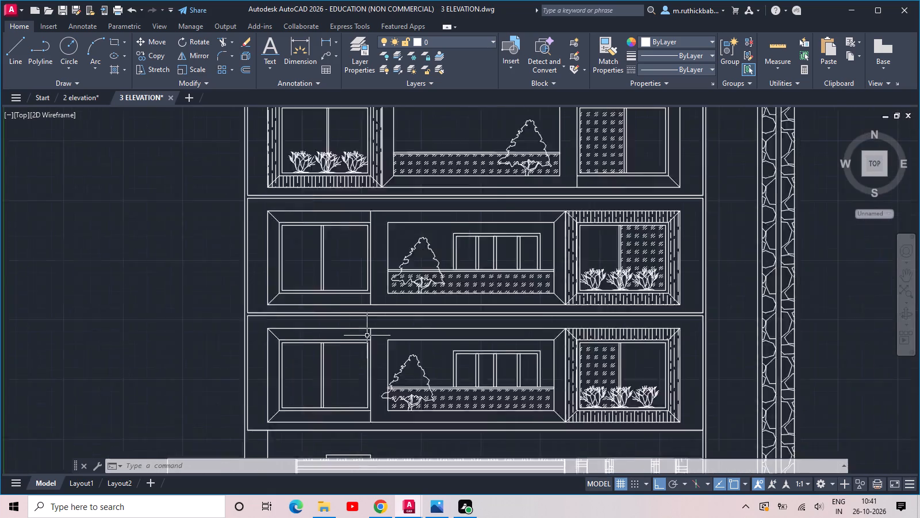
scroll(369, 335, down, 1)
scroll(383, 373, up, 2)
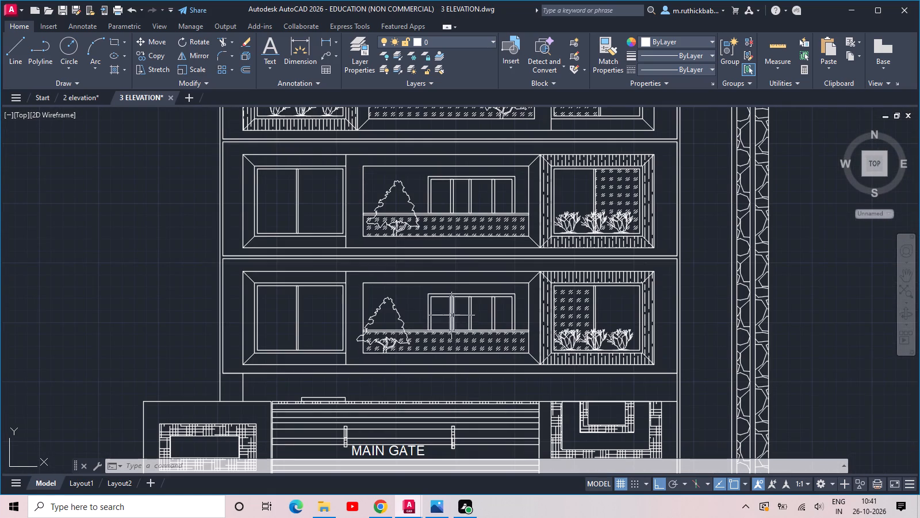
middle_drag(452, 315, 467, 418)
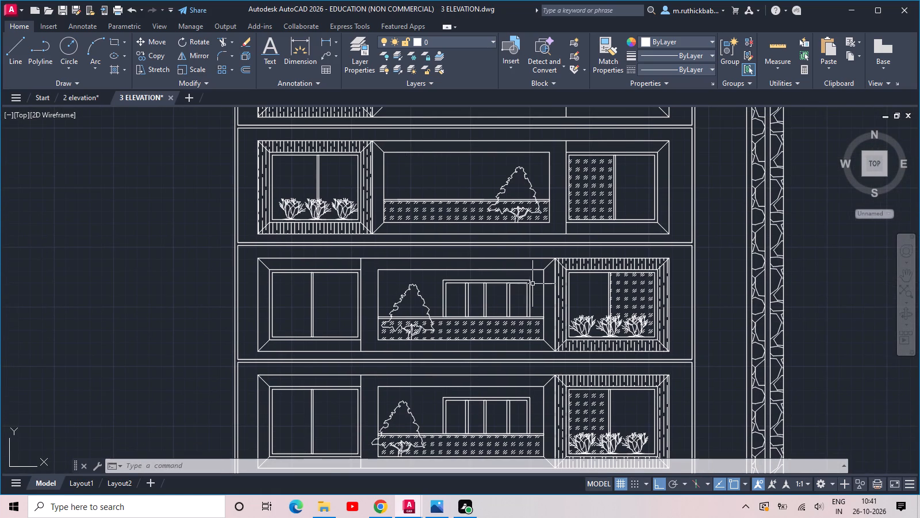
click(532, 280)
click(438, 304)
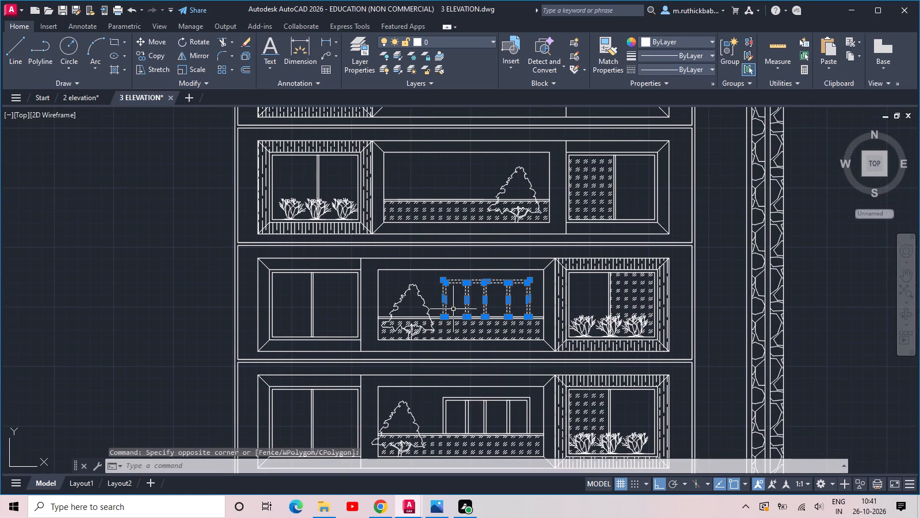
text(CO)
key(space)
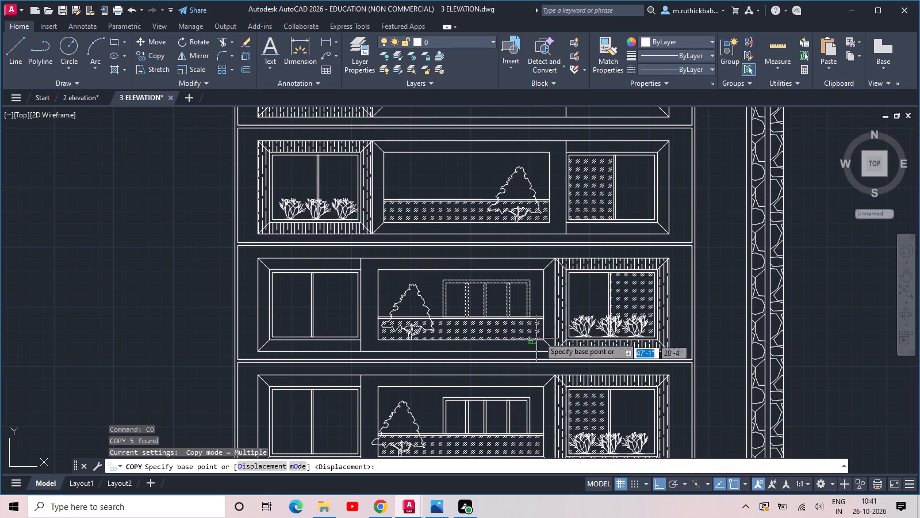
click(542, 340)
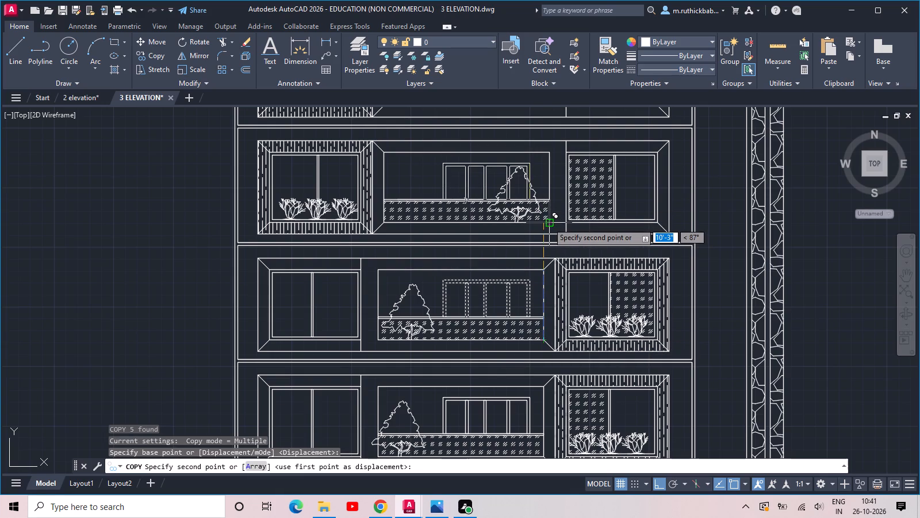
click(548, 223)
middle_drag(539, 193, 558, 458)
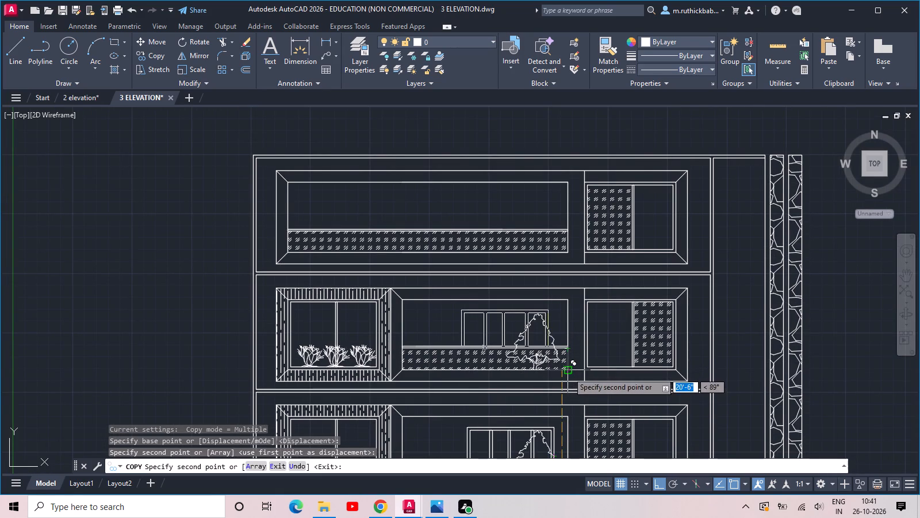
click(568, 372)
key(Escape)
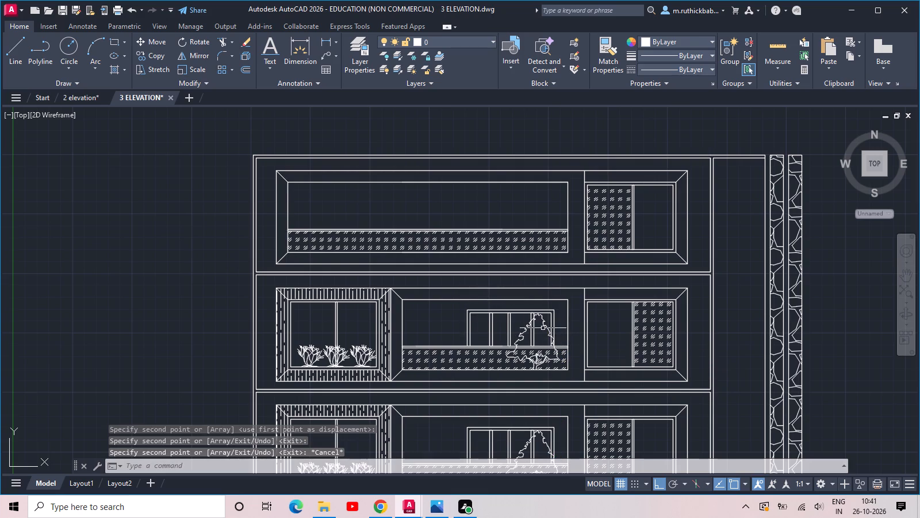
Move the trees on those two upper balconies about 9' left so they stand beside the copied windows.
click(545, 324)
click(536, 441)
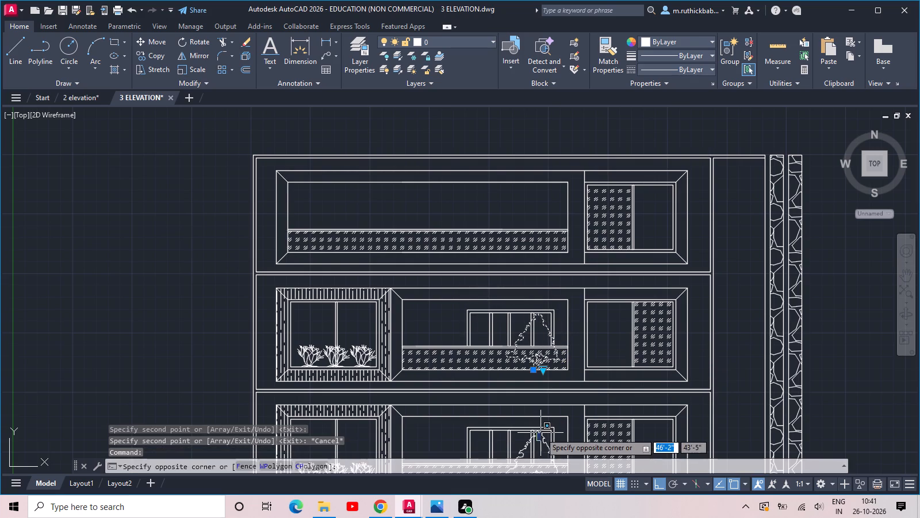
click(543, 437)
drag(548, 436, 541, 445)
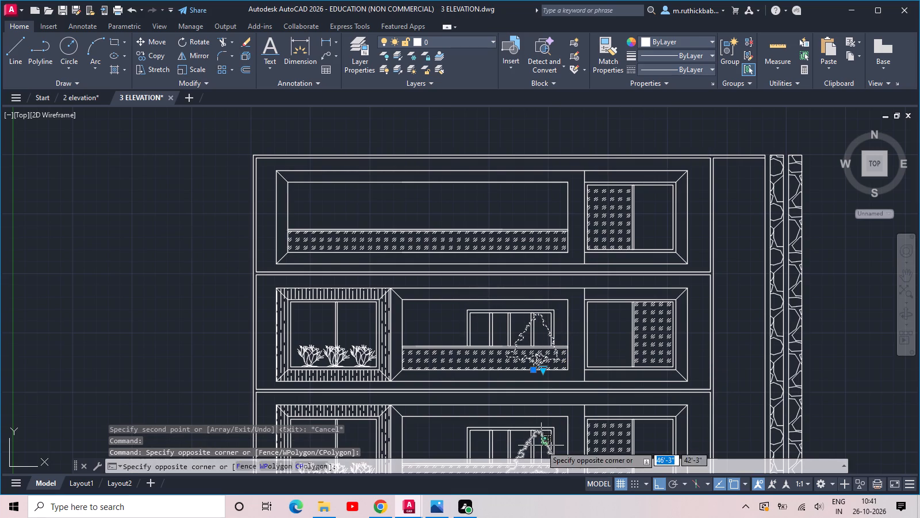
click(541, 445)
text(MO)
key(v)
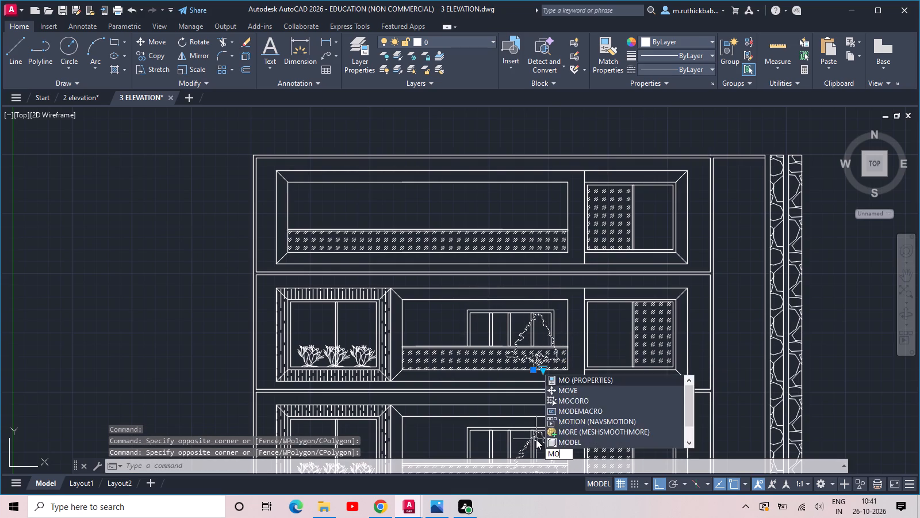
key(space)
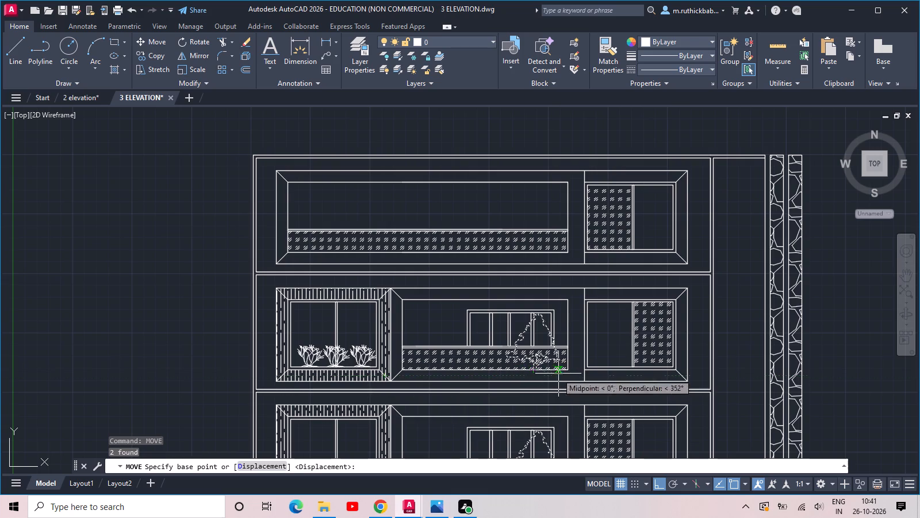
click(570, 373)
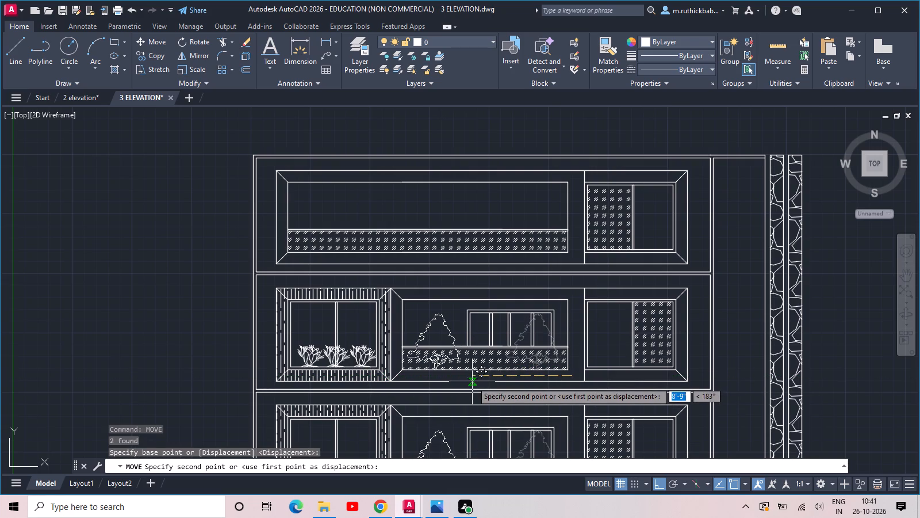
click(469, 375)
key(Escape)
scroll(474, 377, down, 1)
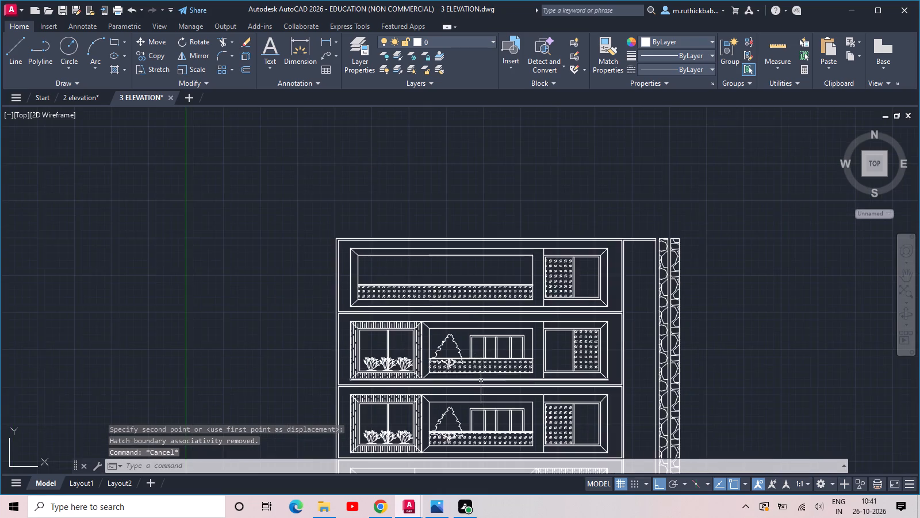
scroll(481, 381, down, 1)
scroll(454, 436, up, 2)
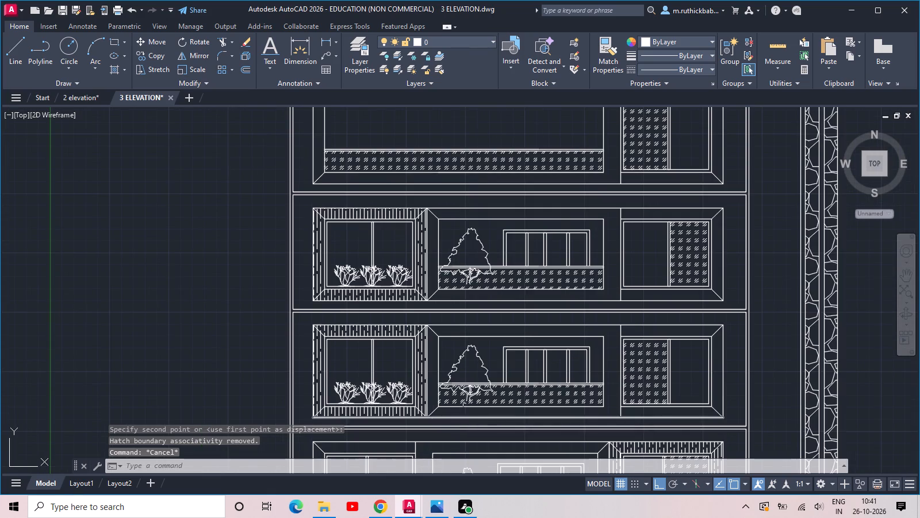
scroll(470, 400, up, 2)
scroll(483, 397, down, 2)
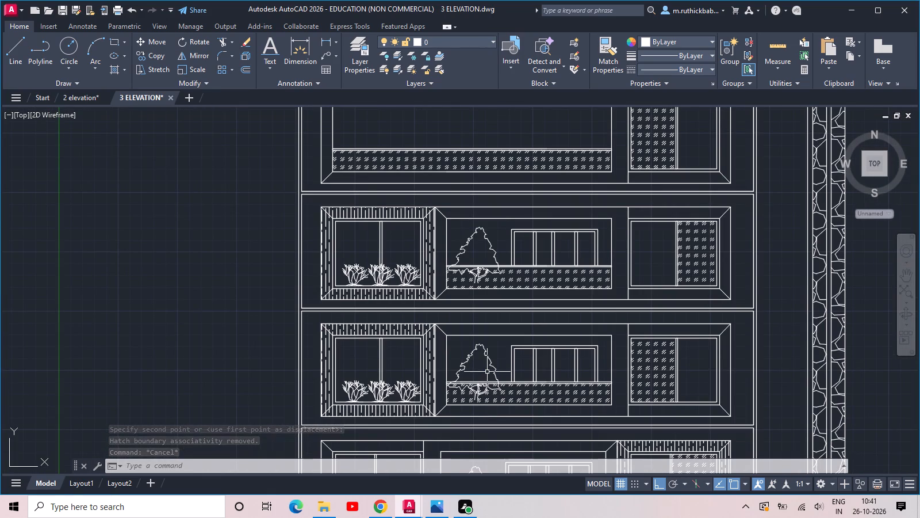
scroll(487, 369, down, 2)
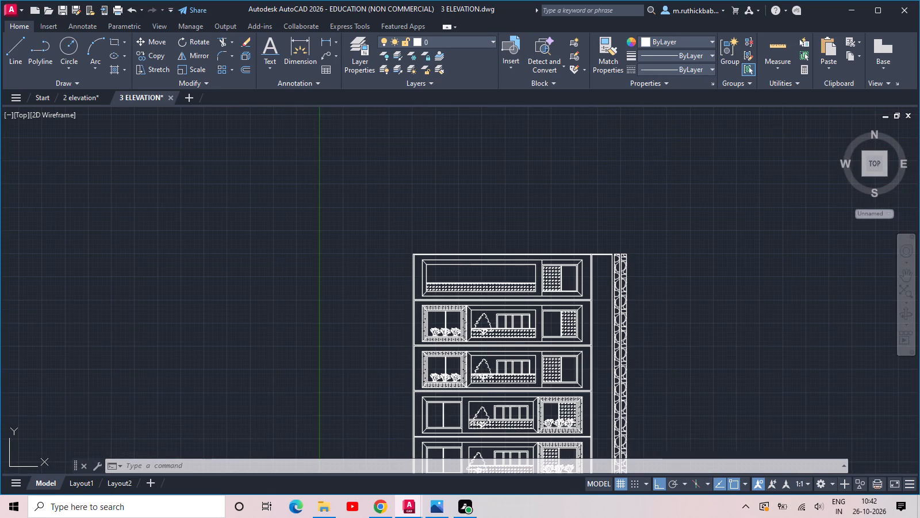
Save the drawing.
scroll(488, 423, up, 1)
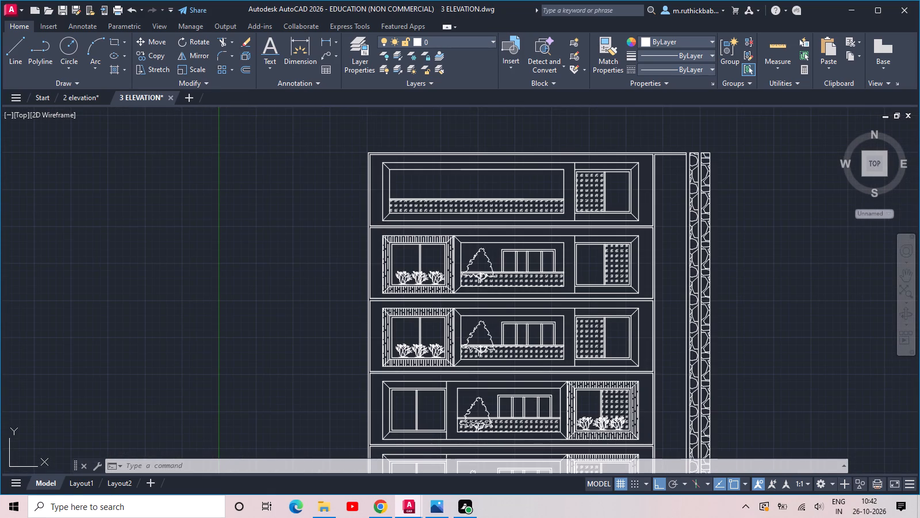
key(ctrl+s)
key(ctrl+s)
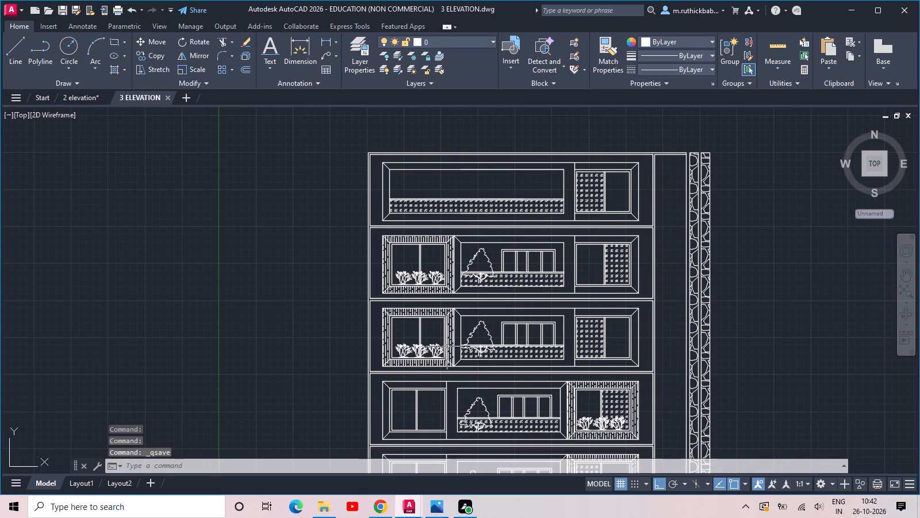
Turn off Ortho mode so that lines can be drawn at an angle.
scroll(557, 340, down, 2)
scroll(480, 386, up, 1)
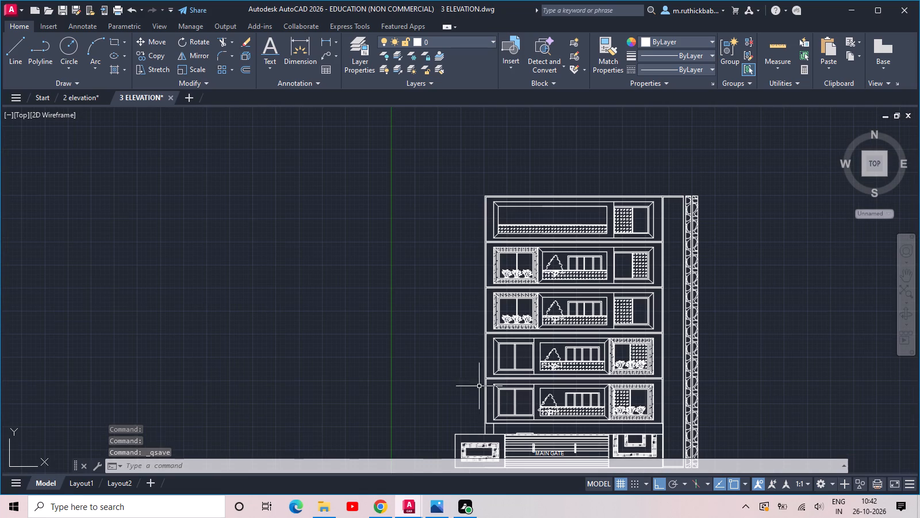
scroll(511, 318, up, 1)
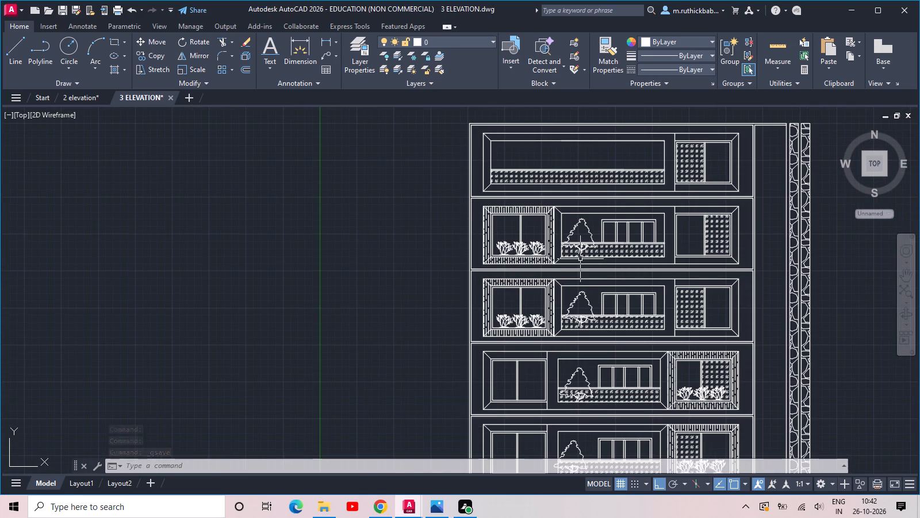
scroll(500, 224, up, 2)
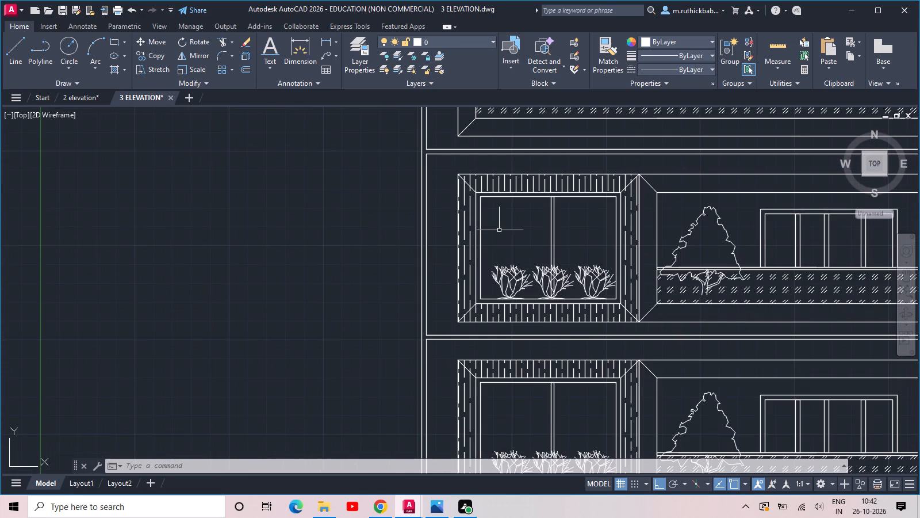
click(652, 481)
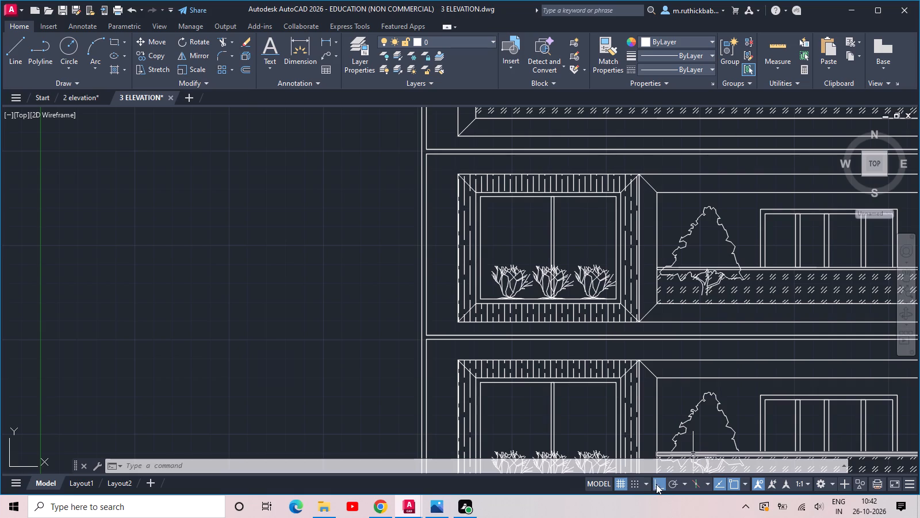
click(660, 485)
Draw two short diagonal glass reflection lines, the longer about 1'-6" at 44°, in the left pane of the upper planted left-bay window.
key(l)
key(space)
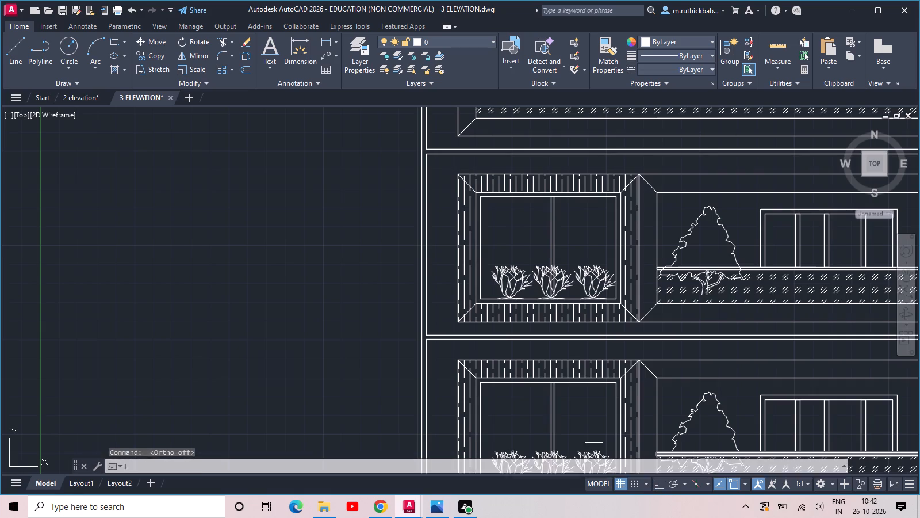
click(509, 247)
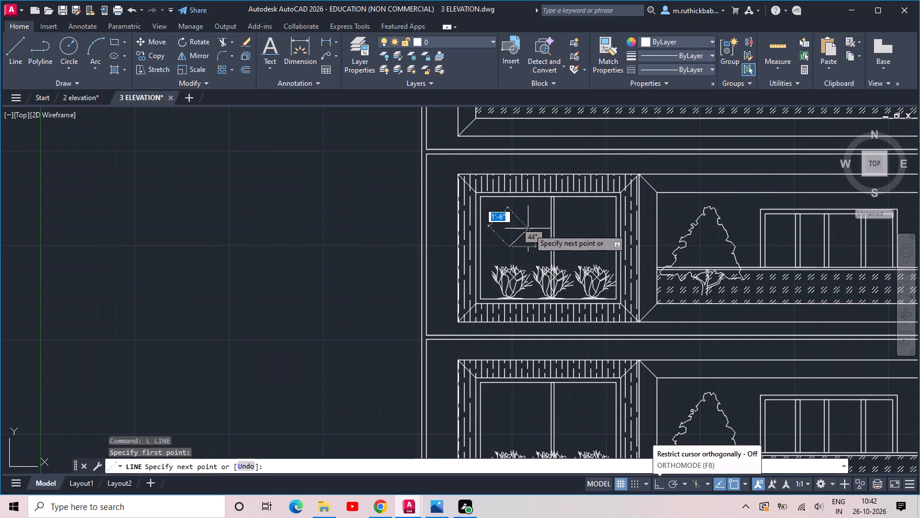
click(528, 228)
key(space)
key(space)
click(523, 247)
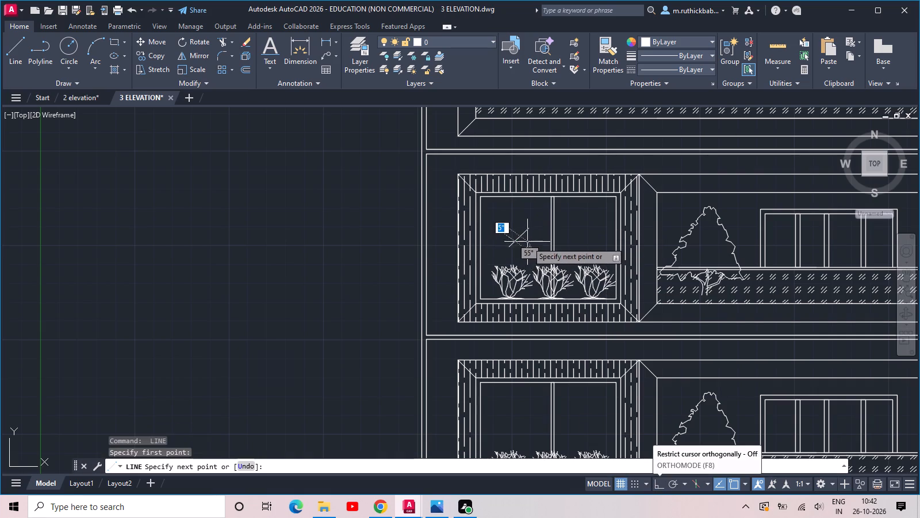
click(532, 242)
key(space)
Draw two parallel diagonal reflection lines, the longer about 1'-5" at 40°, in the right pane of the upper planted left-bay window.
key(space)
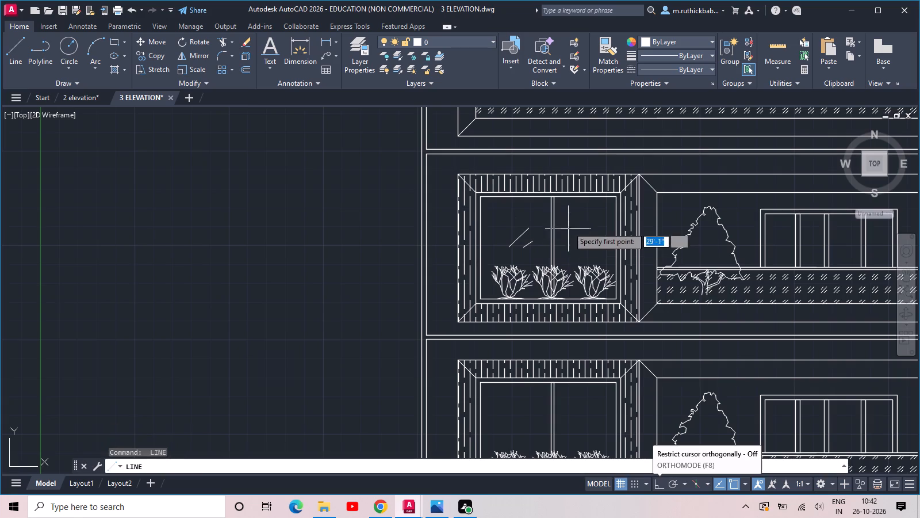
click(569, 225)
key(space)
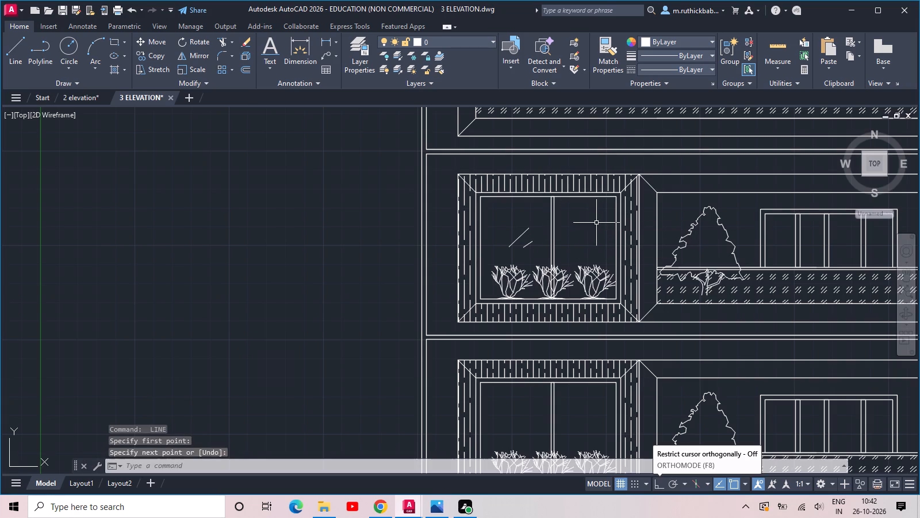
key(space)
click(575, 239)
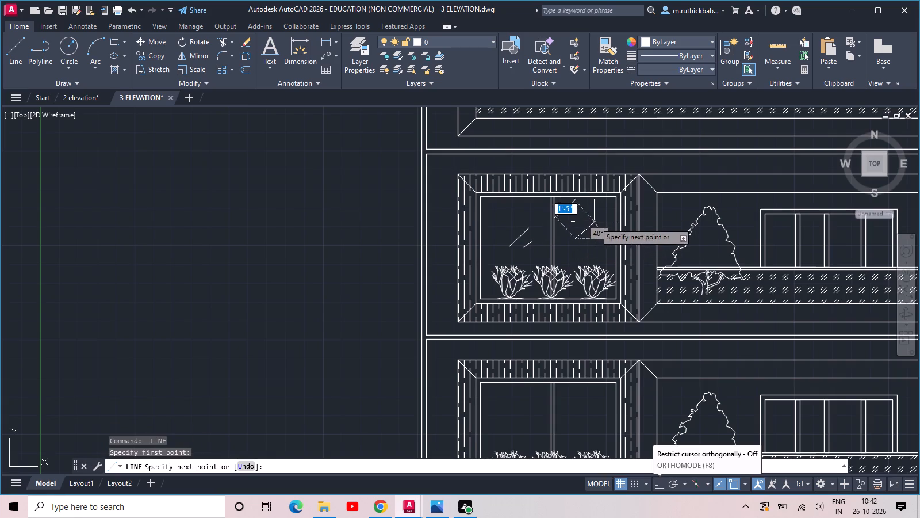
click(597, 223)
key(space)
click(585, 242)
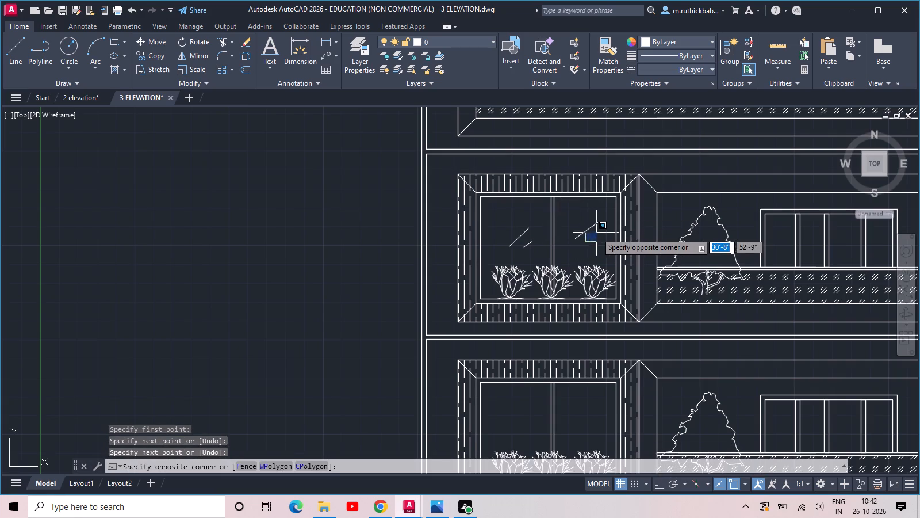
key(space)
click(592, 241)
key(space)
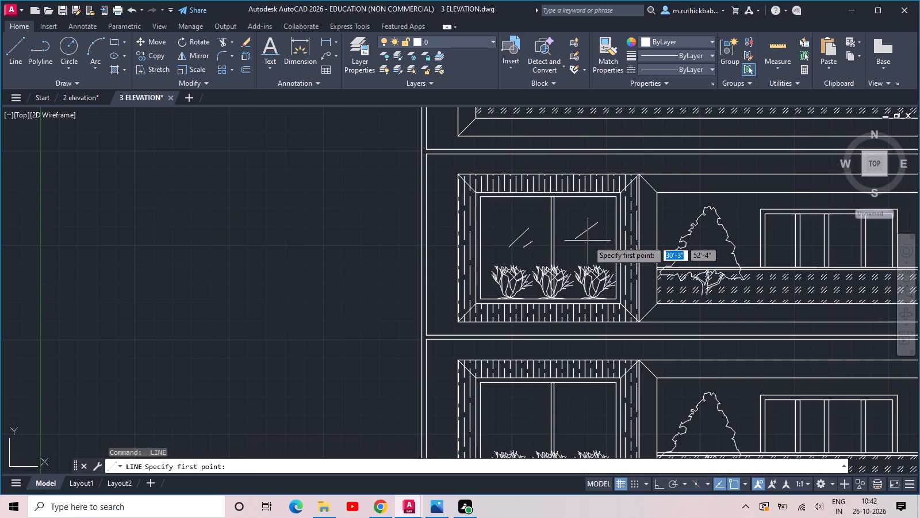
click(588, 241)
click(599, 233)
key(space)
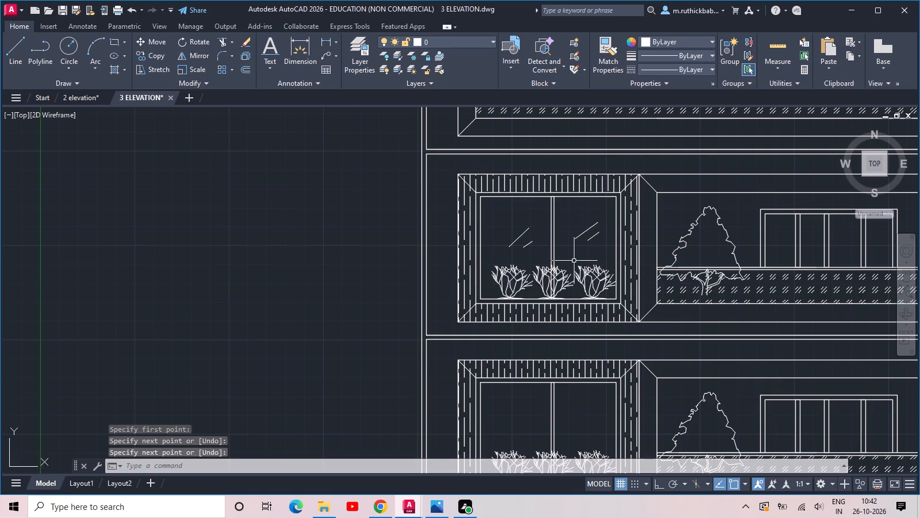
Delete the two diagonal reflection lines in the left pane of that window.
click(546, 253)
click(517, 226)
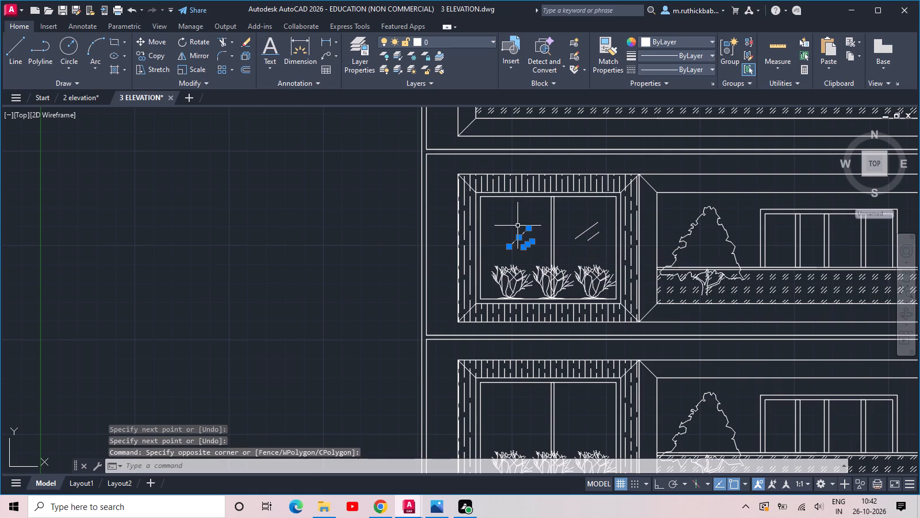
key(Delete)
Copy the right pane's two reflection lines to the same window's left pane and to both panes of the planted window one storey below.
drag(603, 245, 603, 239)
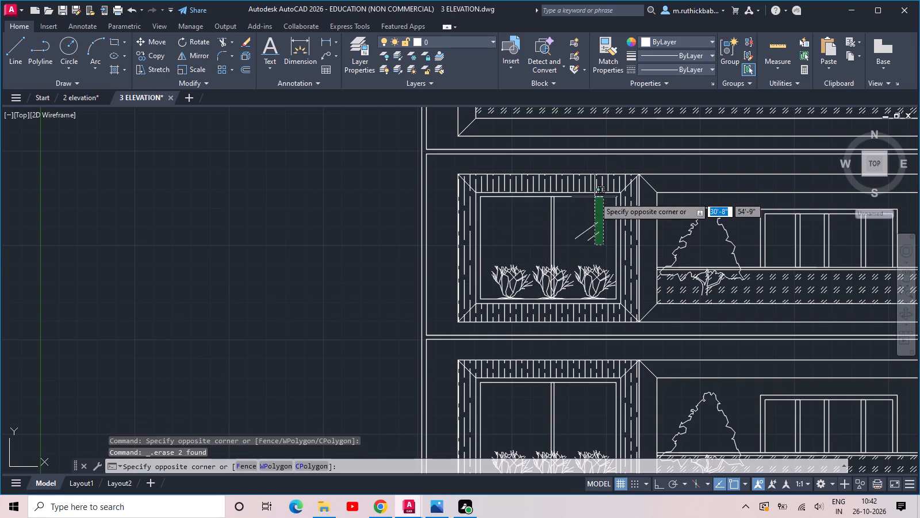
click(580, 214)
text(CO)
key(space)
click(616, 297)
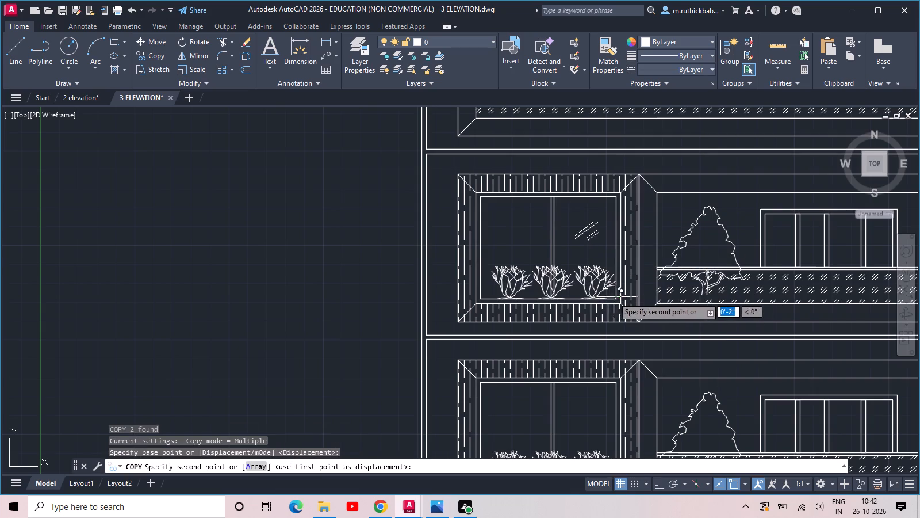
click(547, 300)
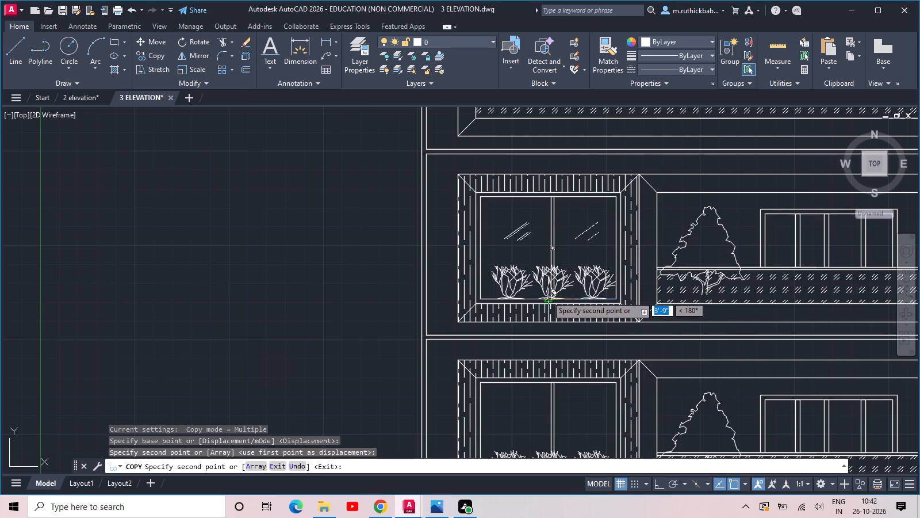
middle_drag(547, 292, 554, 171)
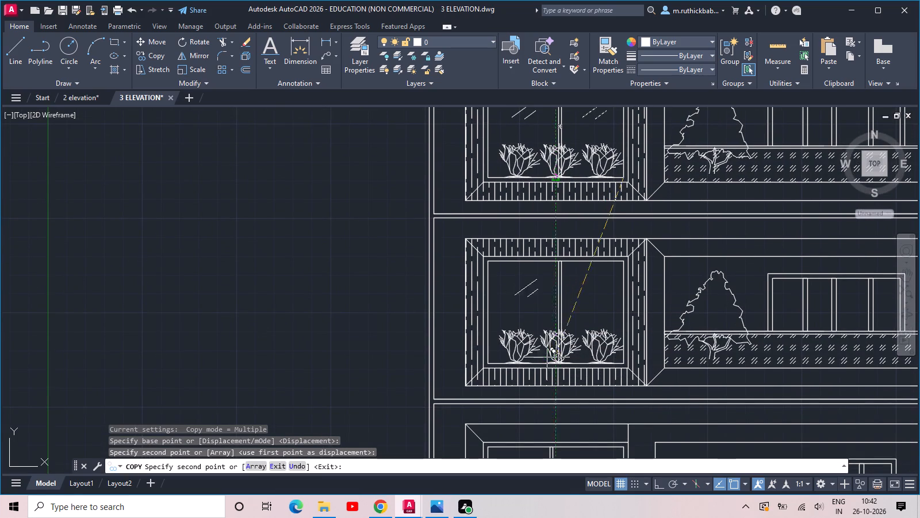
drag(550, 371, 558, 371)
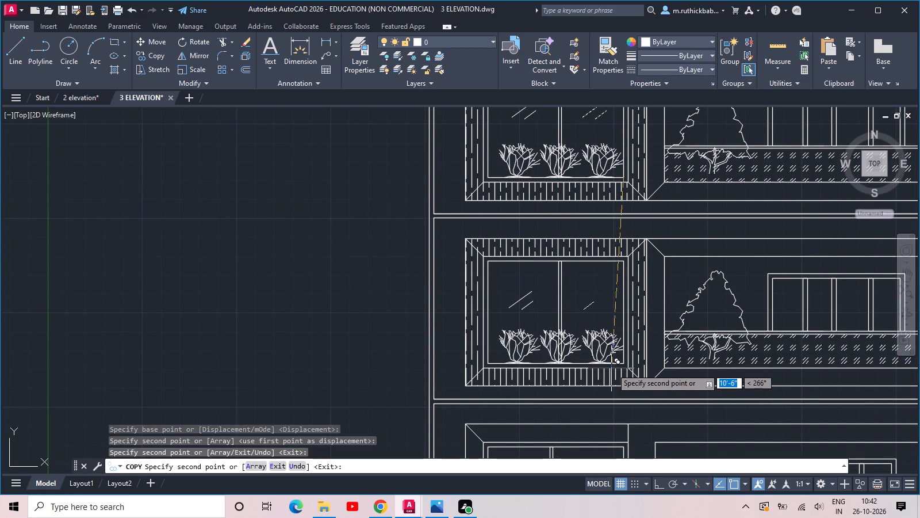
click(623, 370)
Place copies of the reflection lines in both panes of the plain left-bay windows on the two lowest upper storeys.
middle_drag(620, 371, 618, 185)
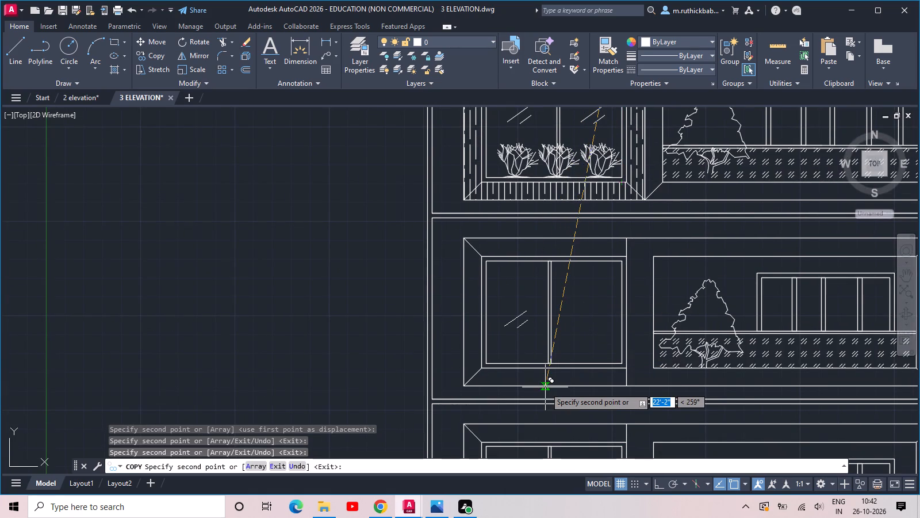
drag(545, 386, 566, 382)
click(606, 380)
middle_drag(604, 381, 612, 199)
drag(553, 382, 561, 379)
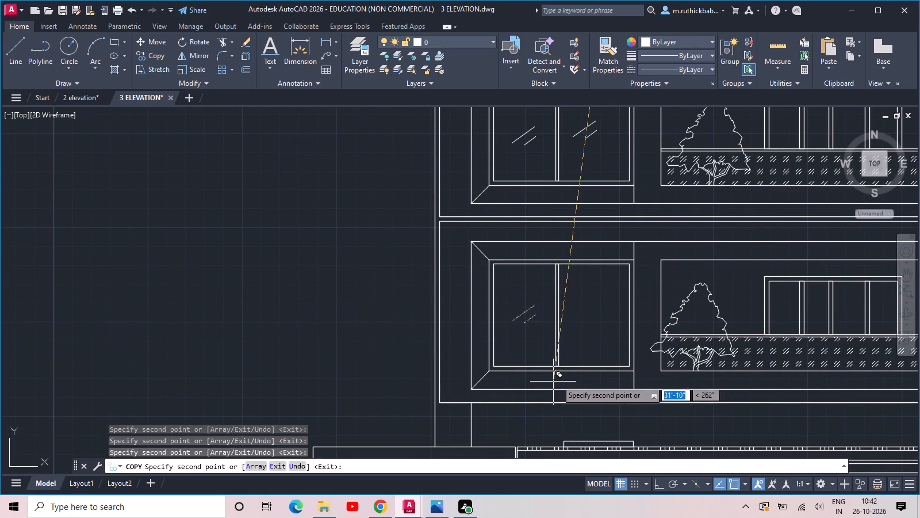
drag(561, 379, 584, 377)
click(614, 381)
middle_drag(611, 319, 611, 319)
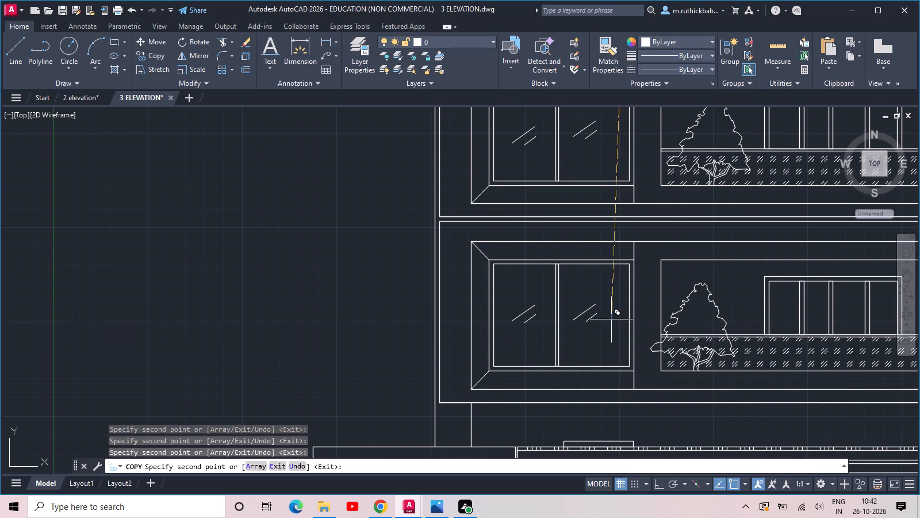
Place copies of the reflection lines in the unhatched pane of the right-bay window on each of the five storeys and finish copying.
middle_drag(611, 319, 608, 493)
scroll(606, 477, down, 1)
scroll(588, 310, down, 3)
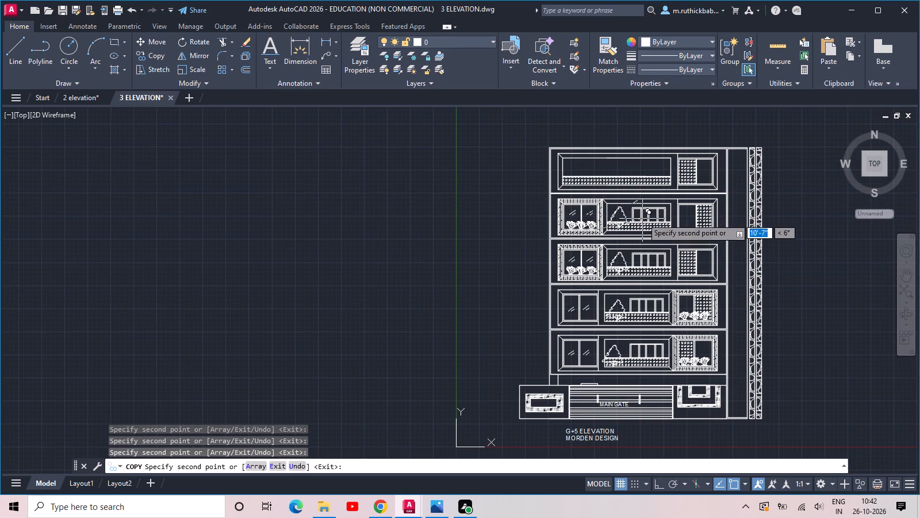
scroll(719, 185, up, 3)
click(684, 198)
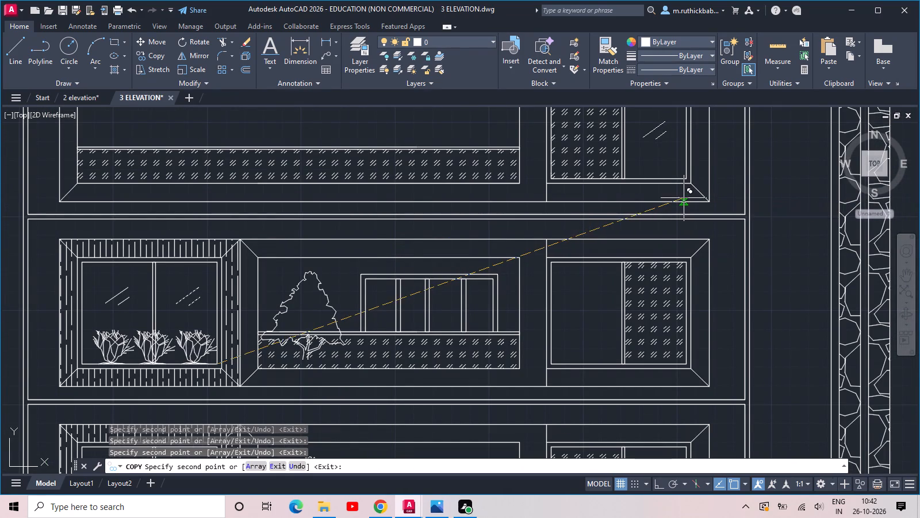
click(609, 376)
middle_drag(609, 346, 631, 180)
scroll(678, 281, down, 1)
click(693, 354)
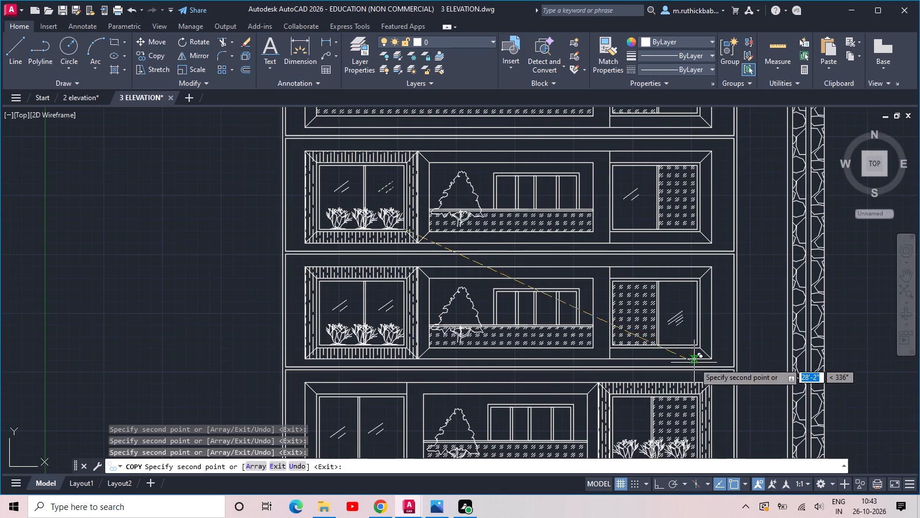
middle_drag(694, 363, 646, 188)
click(601, 296)
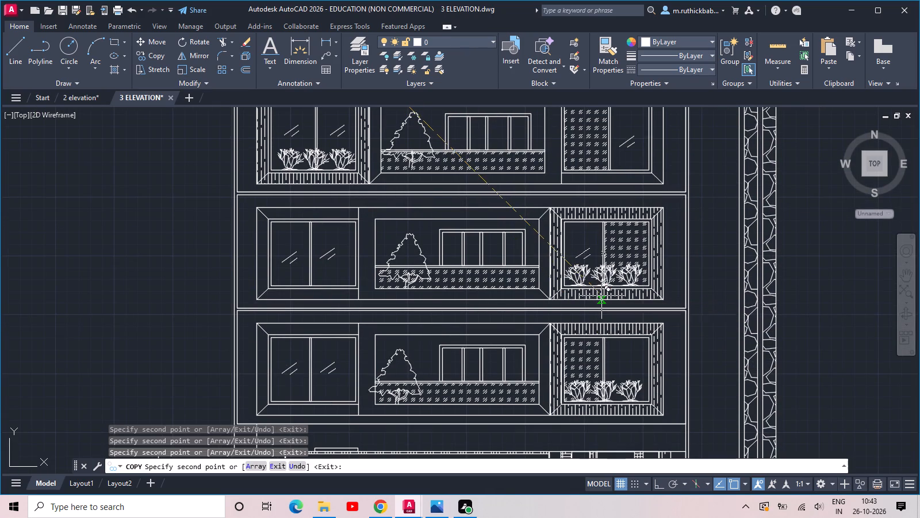
click(643, 406)
scroll(672, 353, down, 2)
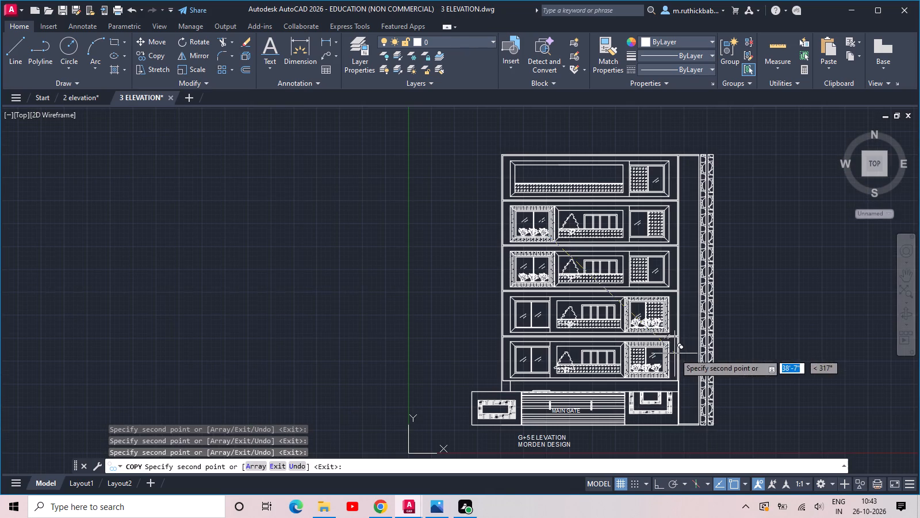
middle_drag(692, 342, 660, 353)
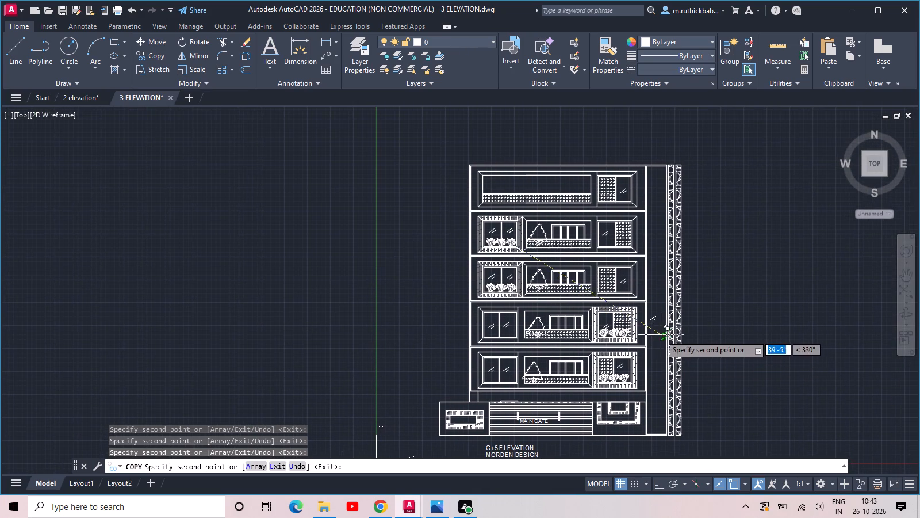
key(Escape)
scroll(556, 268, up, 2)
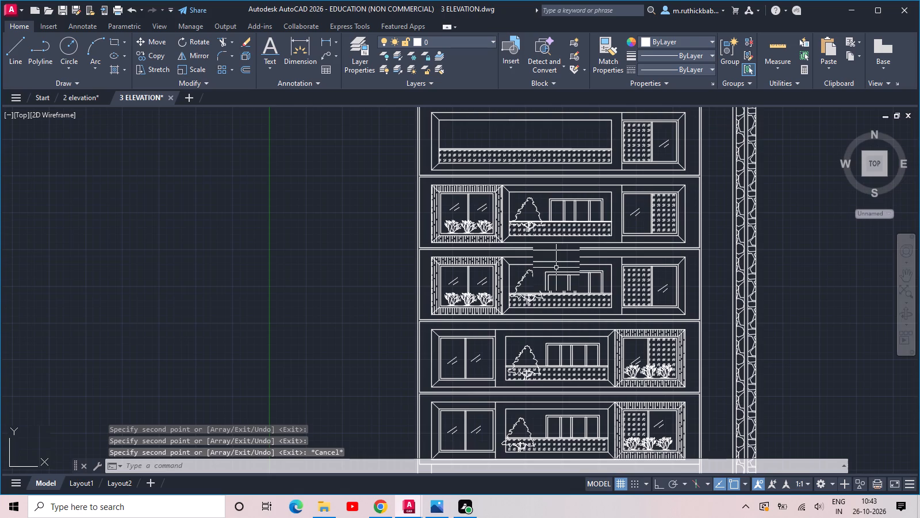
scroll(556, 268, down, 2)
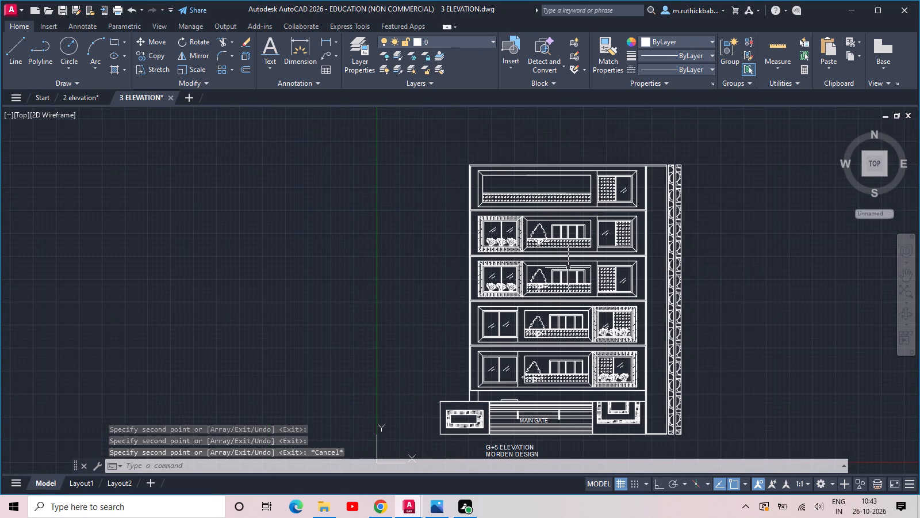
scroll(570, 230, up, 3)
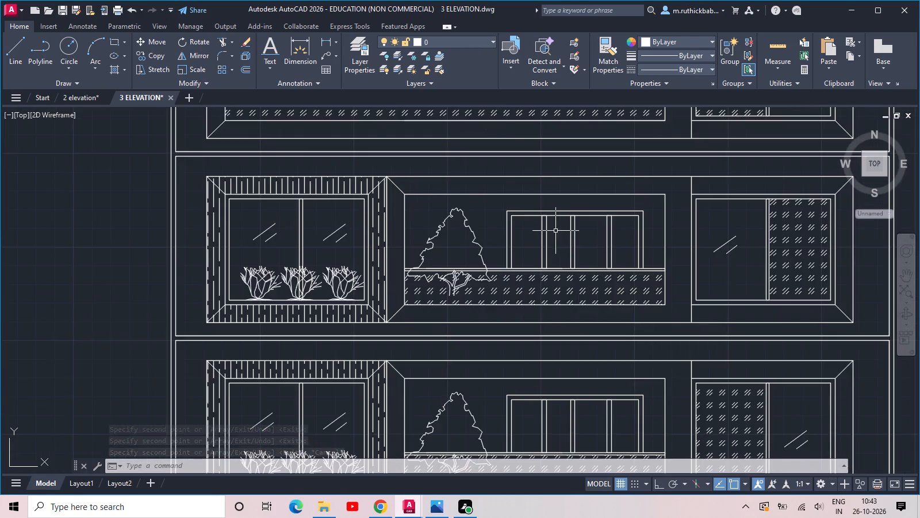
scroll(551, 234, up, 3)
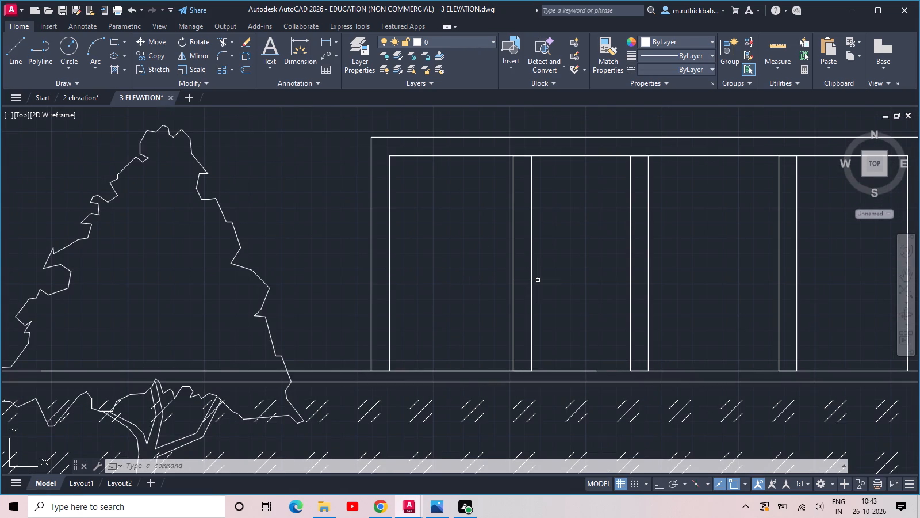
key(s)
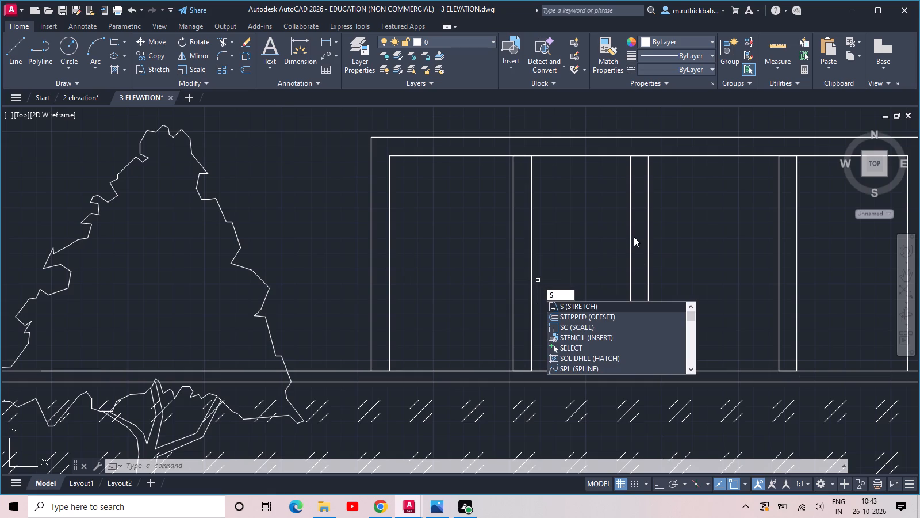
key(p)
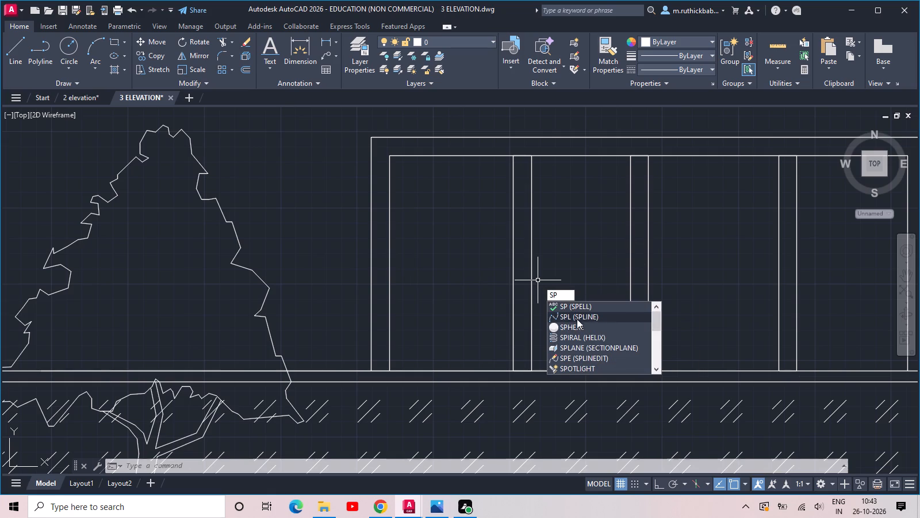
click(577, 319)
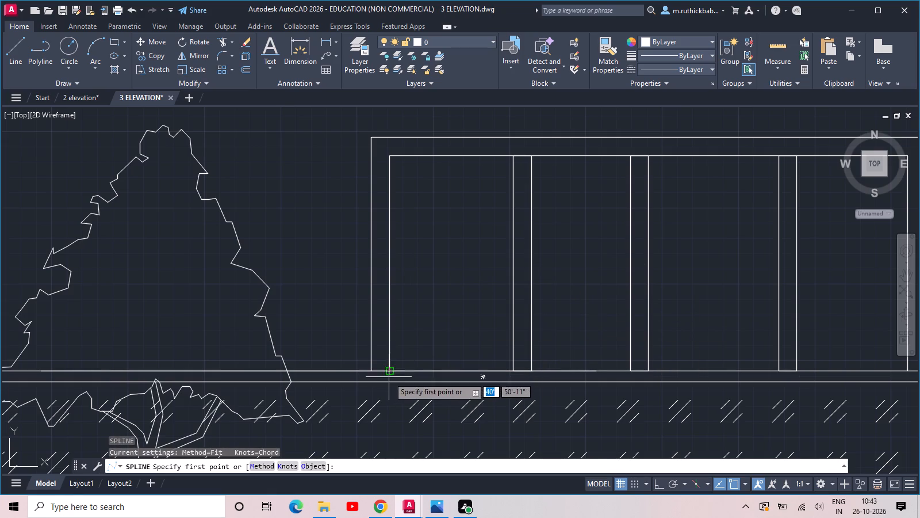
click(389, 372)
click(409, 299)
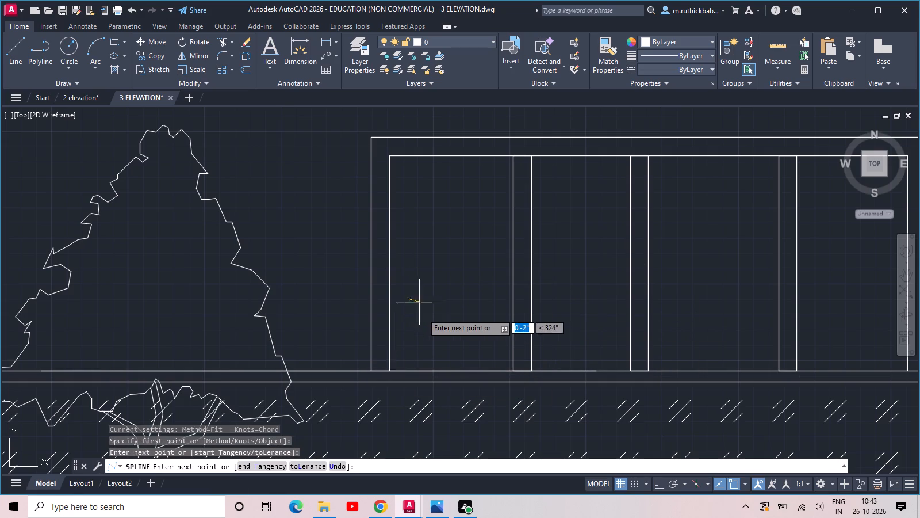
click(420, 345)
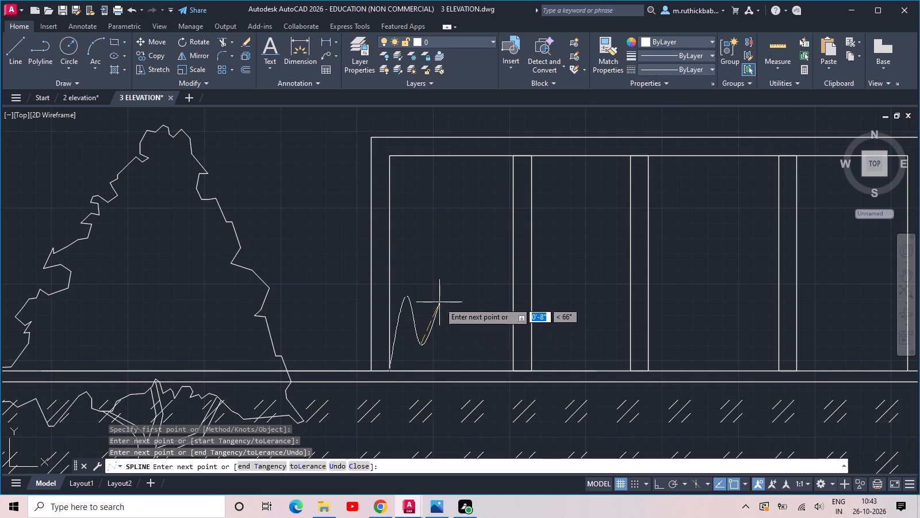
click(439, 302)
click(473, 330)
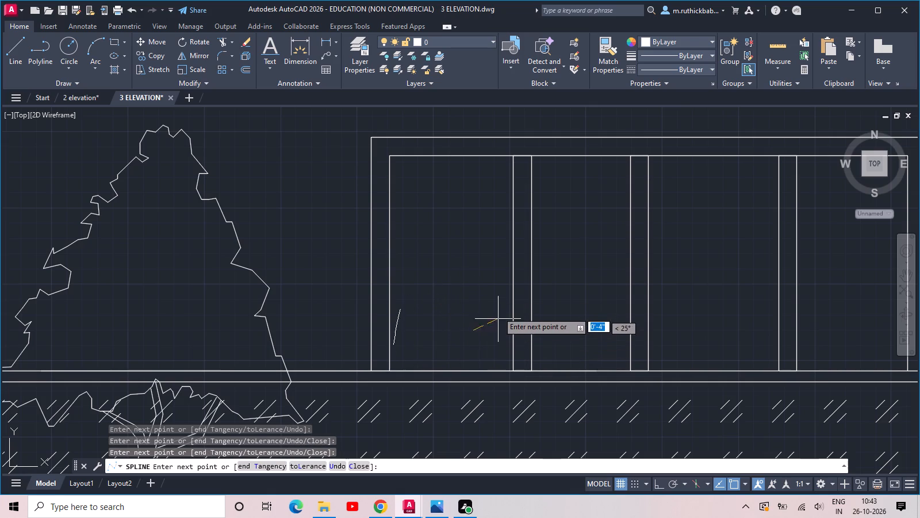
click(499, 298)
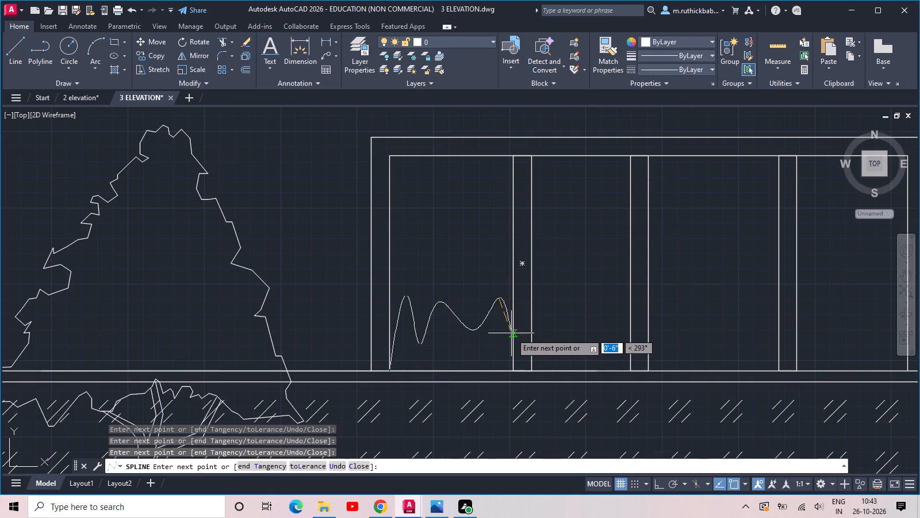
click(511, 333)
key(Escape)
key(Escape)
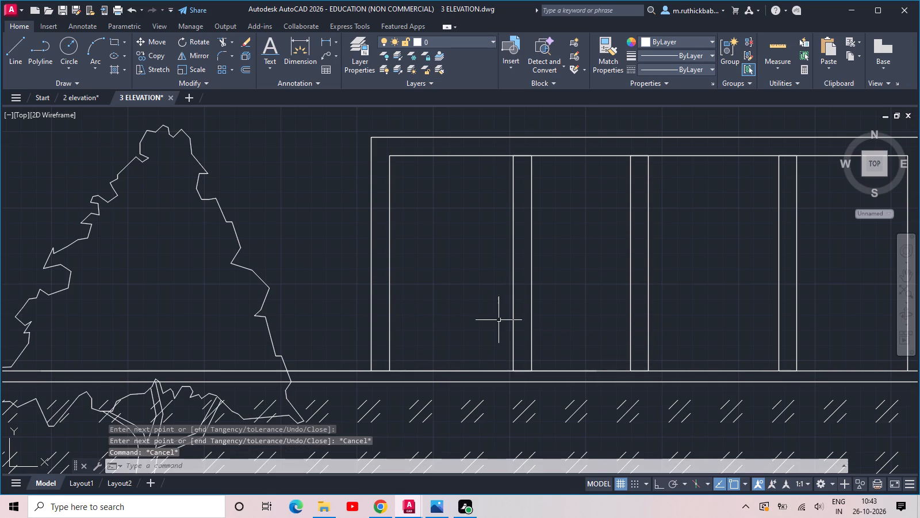
Save the drawing.
scroll(478, 328, down, 6)
scroll(478, 329, up, 2)
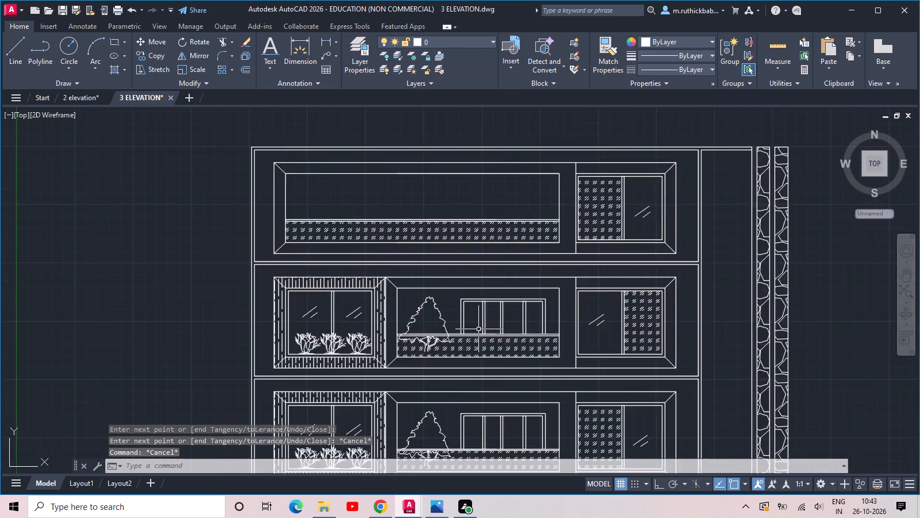
scroll(478, 329, down, 1)
key(ctrl+s)
key(ctrl+s)
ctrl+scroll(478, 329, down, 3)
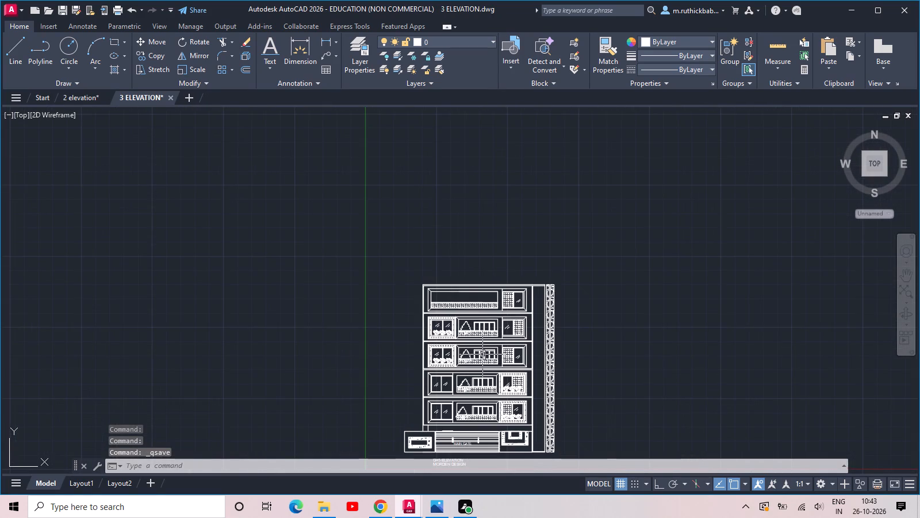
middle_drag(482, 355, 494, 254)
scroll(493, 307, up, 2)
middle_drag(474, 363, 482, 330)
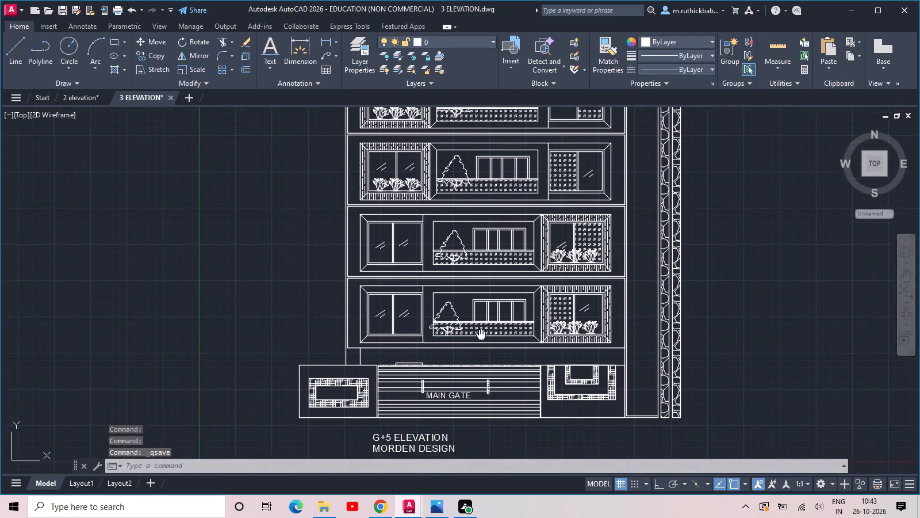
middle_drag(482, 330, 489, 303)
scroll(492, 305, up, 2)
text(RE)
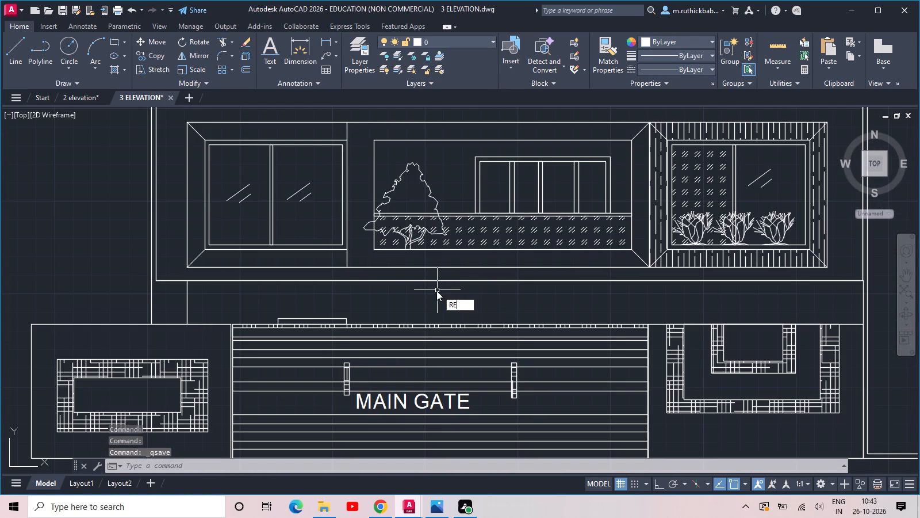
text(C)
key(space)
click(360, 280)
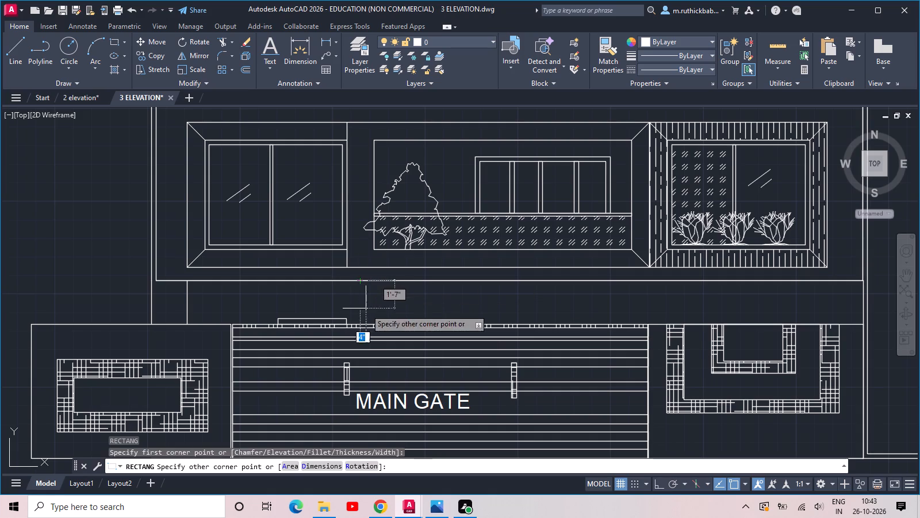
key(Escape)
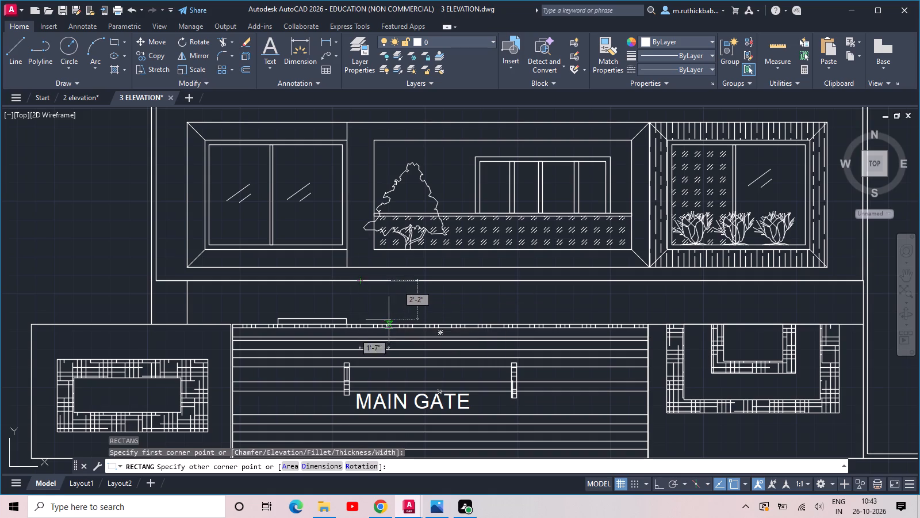
Draw three column rectangles, about 1'-6" to 1'-8" wide, between the gate and compound wall top and the lowest upper storey's base line.
key(space)
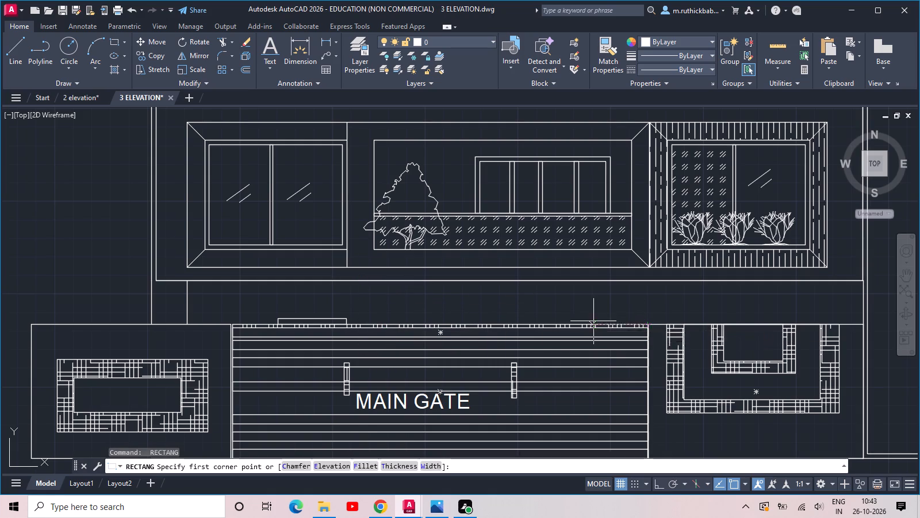
drag(598, 323, 588, 318)
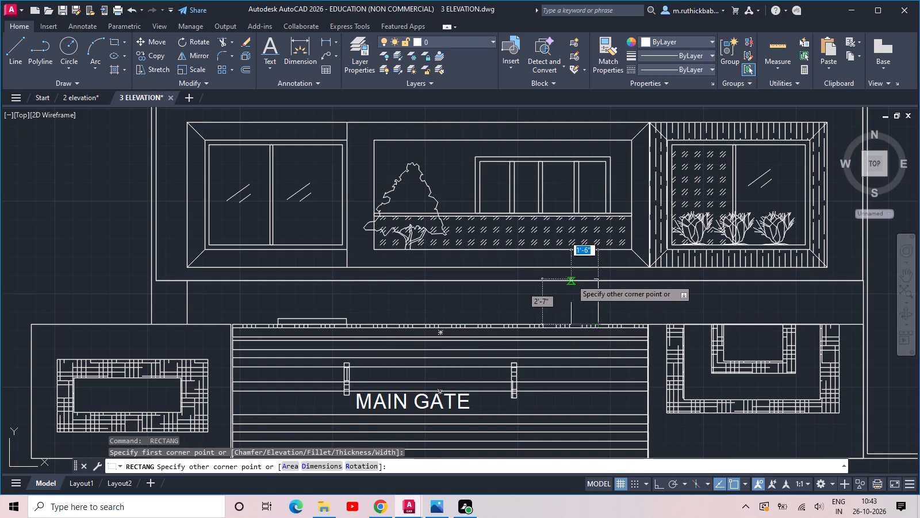
click(569, 282)
key(space)
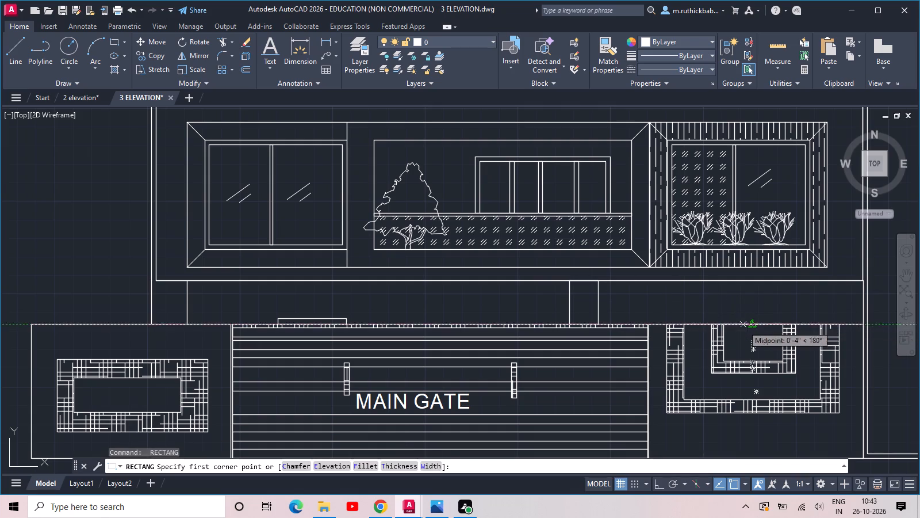
click(742, 326)
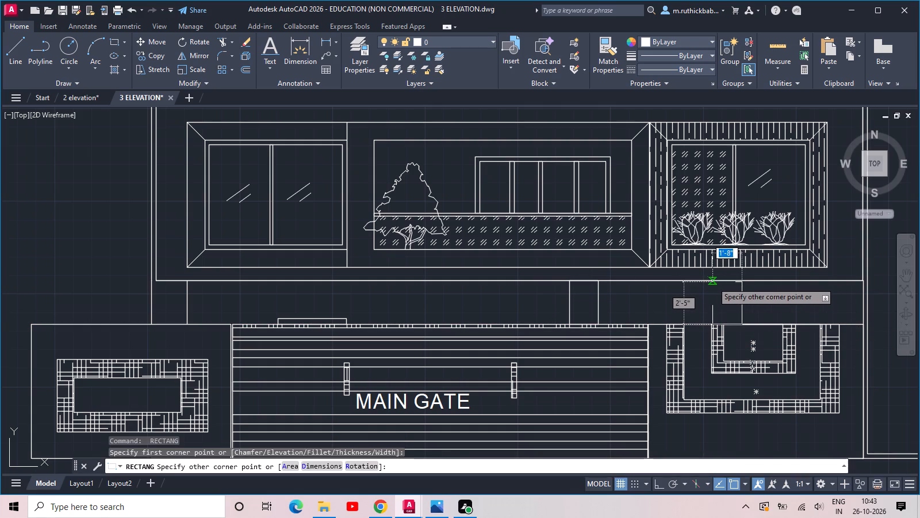
click(712, 282)
key(space)
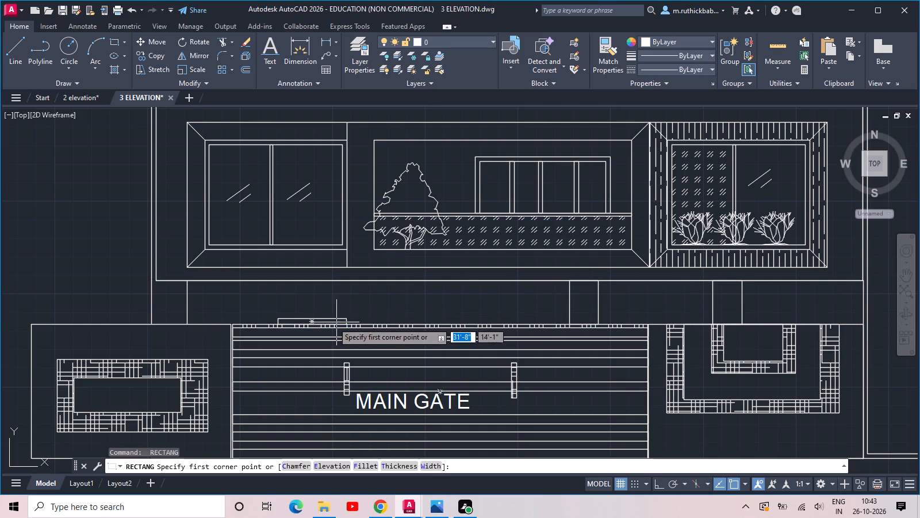
click(360, 324)
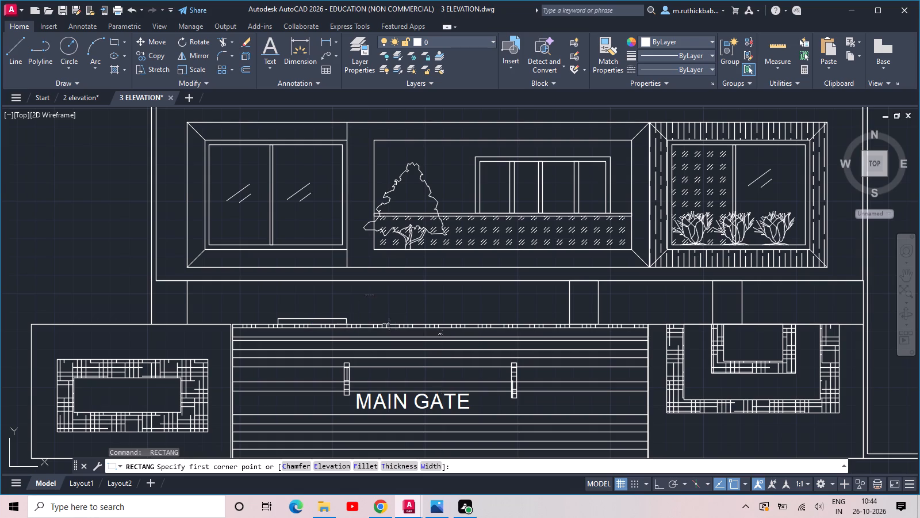
click(332, 281)
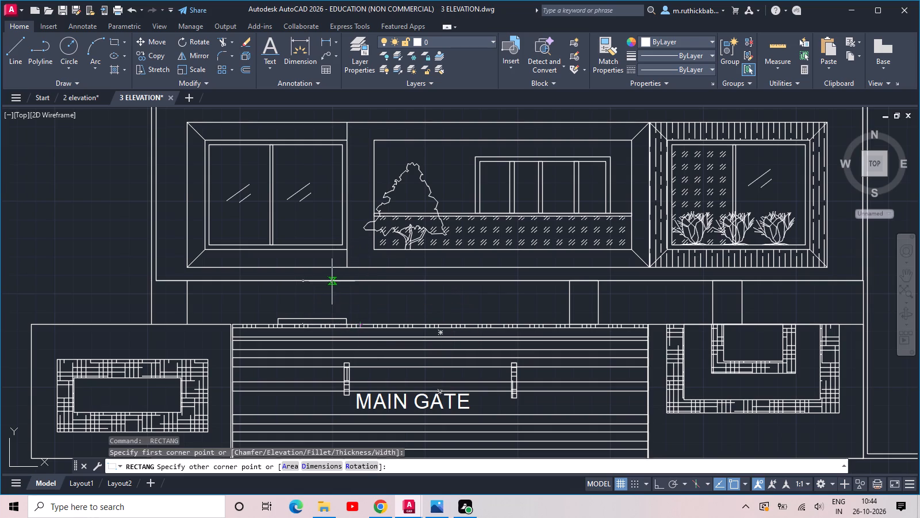
key(Escape)
key(Escape)
Trim the part of the left column's edge that crosses the small flat rectangle on top of the main gate.
text(TR)
key(space)
scroll(338, 314, up, 4)
click(313, 329)
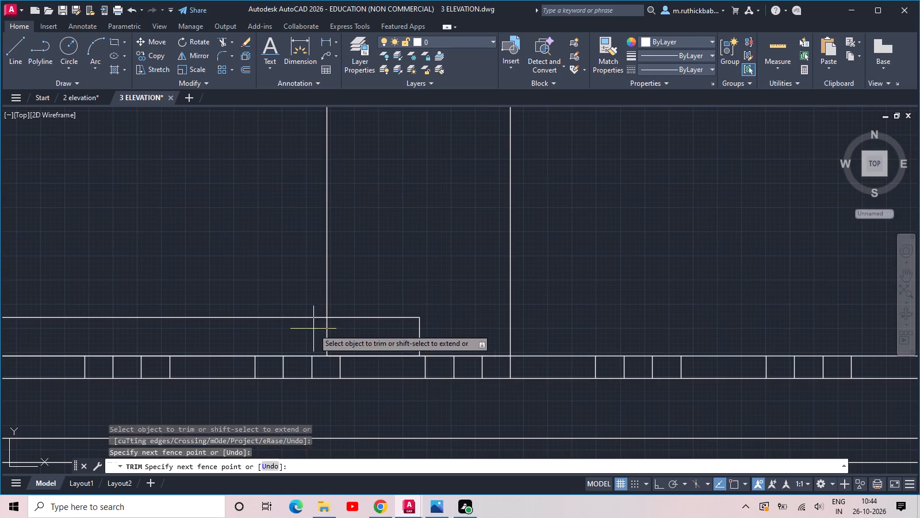
click(342, 330)
key(Escape)
Save the drawing with the new columns.
scroll(367, 330, down, 3)
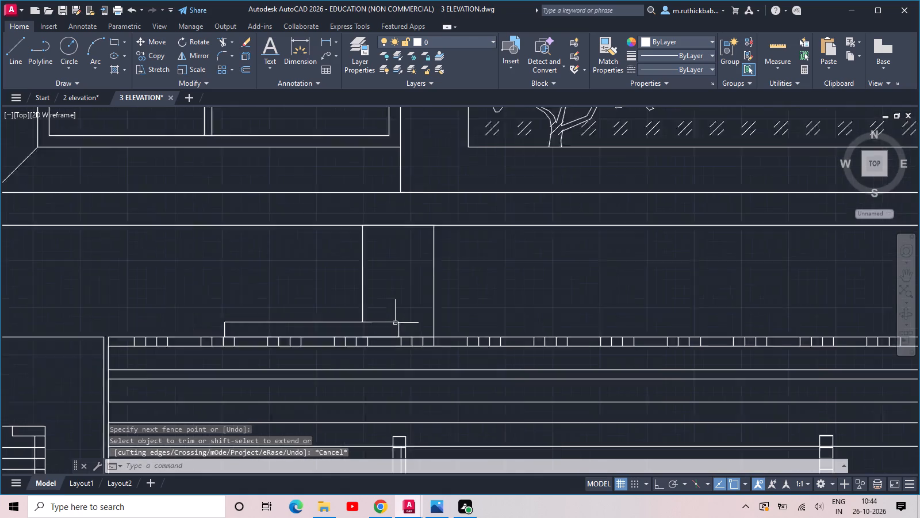
key(ctrl+s)
key(ctrl+s)
Examine the new columns above the main gate and the elevation as a whole.
ctrl+scroll(465, 303, down, 1)
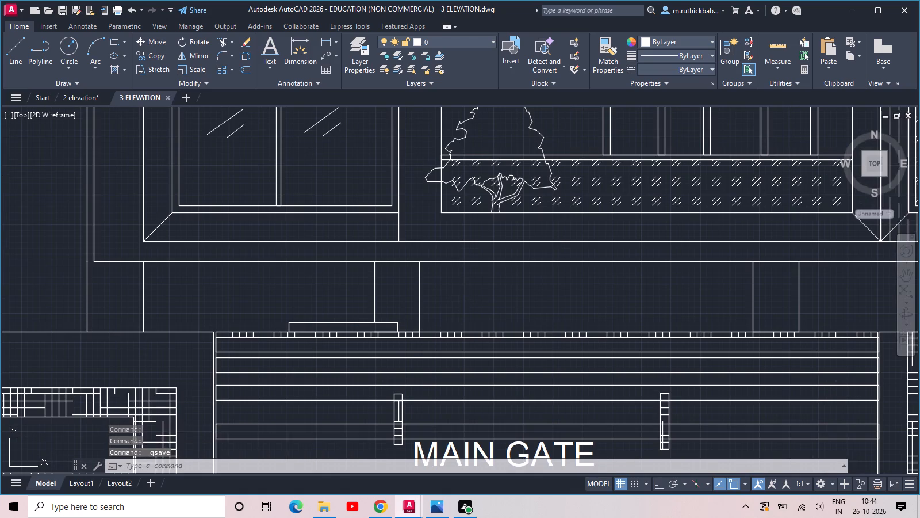
ctrl+scroll(465, 303, down, 2)
scroll(465, 303, down, 1)
scroll(503, 314, up, 1)
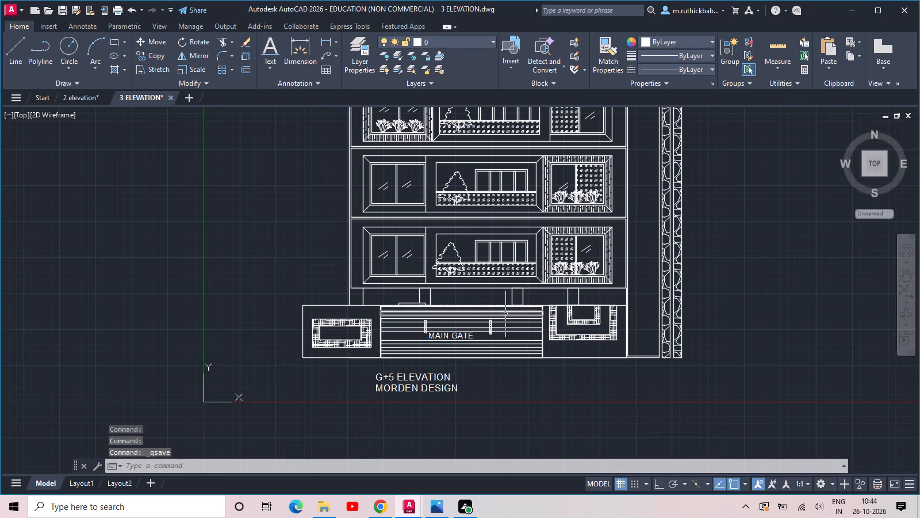
scroll(504, 304, up, 4)
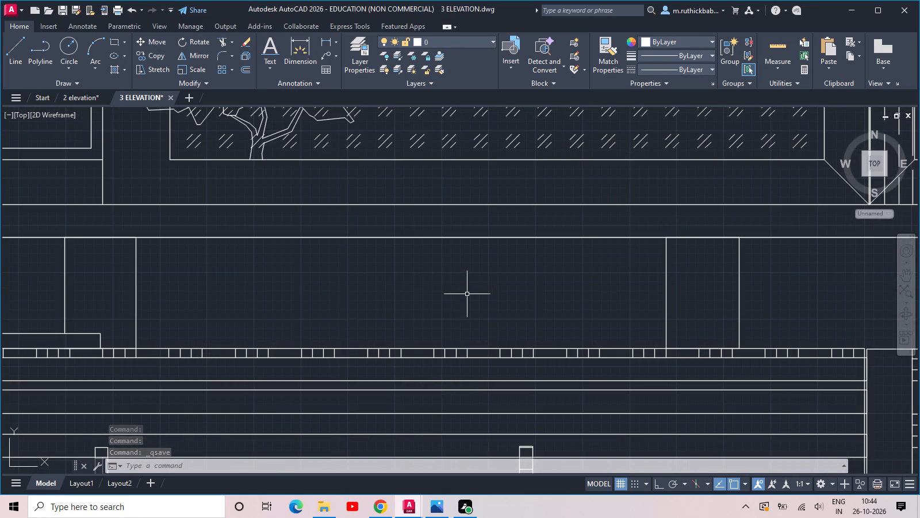
scroll(467, 294, up, 1)
scroll(467, 294, down, 7)
middle_drag(467, 294, 429, 400)
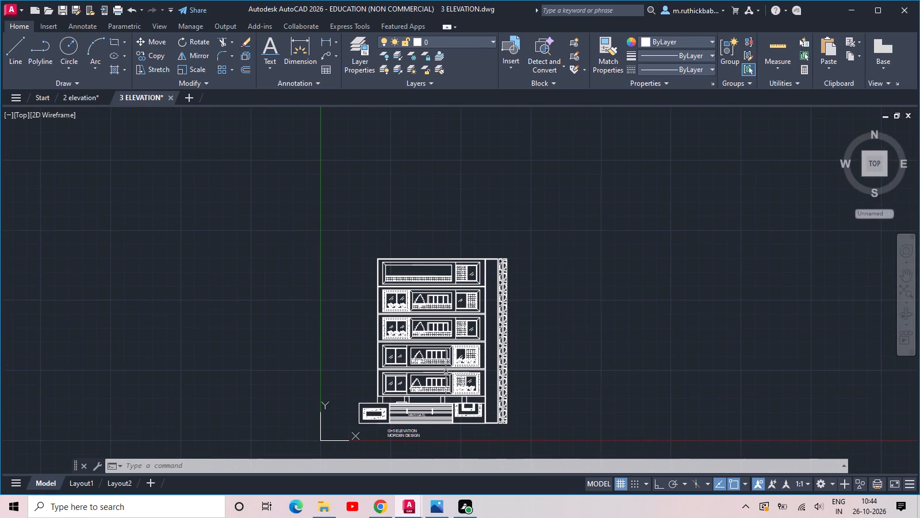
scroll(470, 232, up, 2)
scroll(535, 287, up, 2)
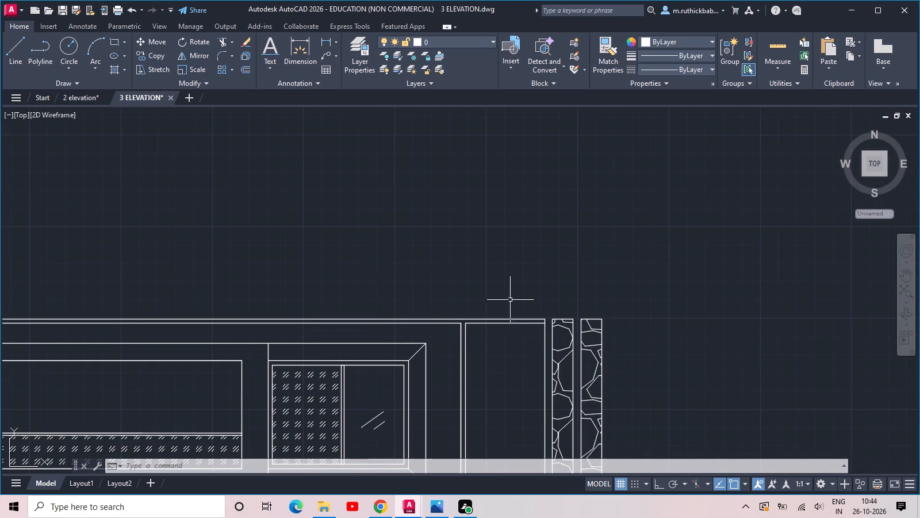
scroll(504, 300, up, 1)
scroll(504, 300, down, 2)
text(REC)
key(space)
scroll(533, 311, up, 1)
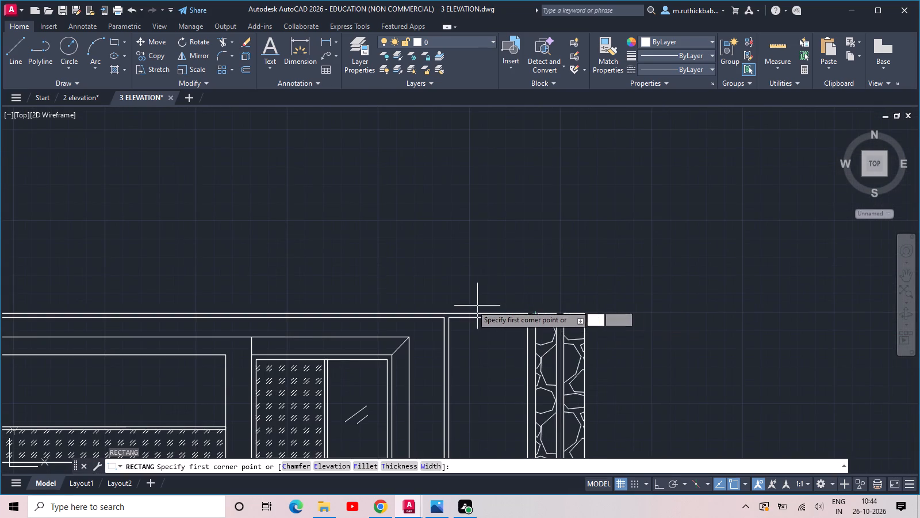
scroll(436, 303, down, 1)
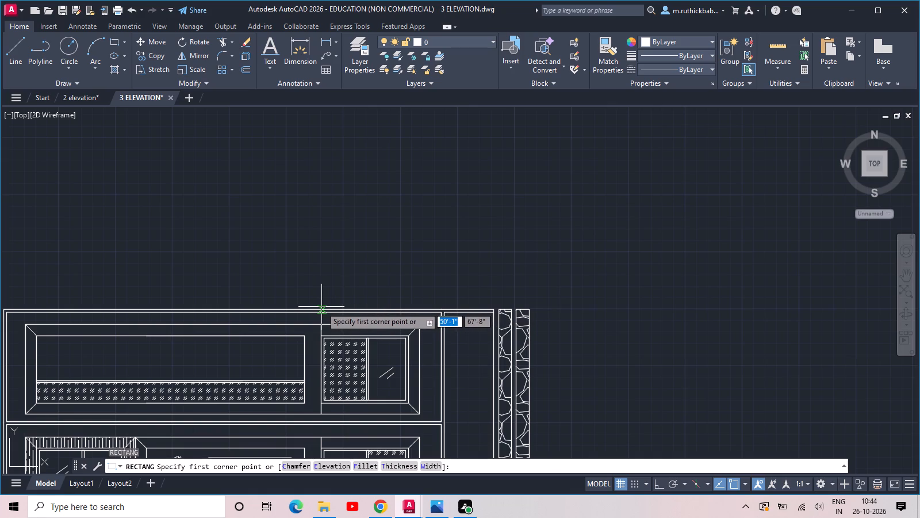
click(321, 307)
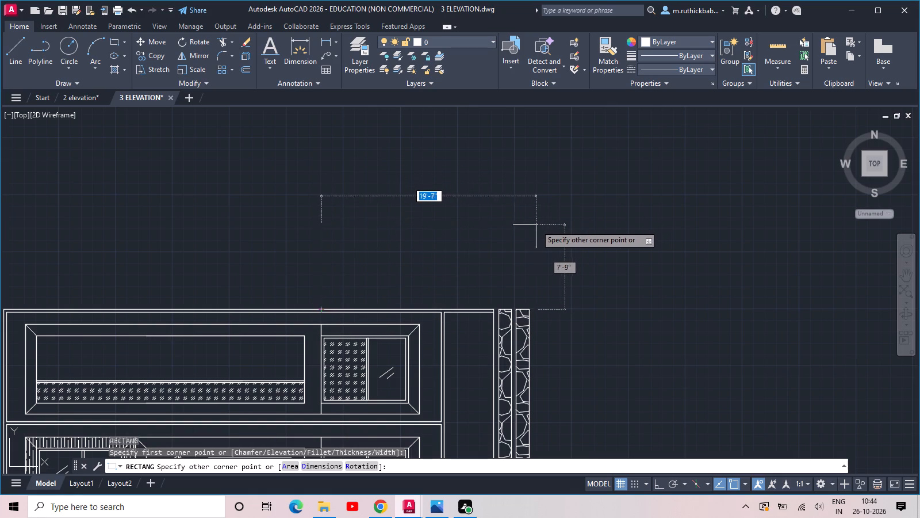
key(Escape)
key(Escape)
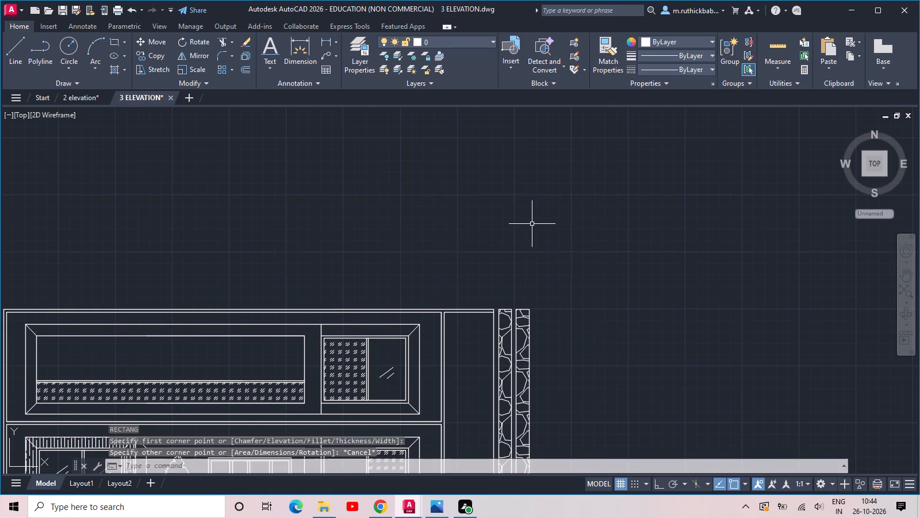
Save the elevation drawing again.
scroll(532, 224, down, 5)
scroll(511, 332, up, 2)
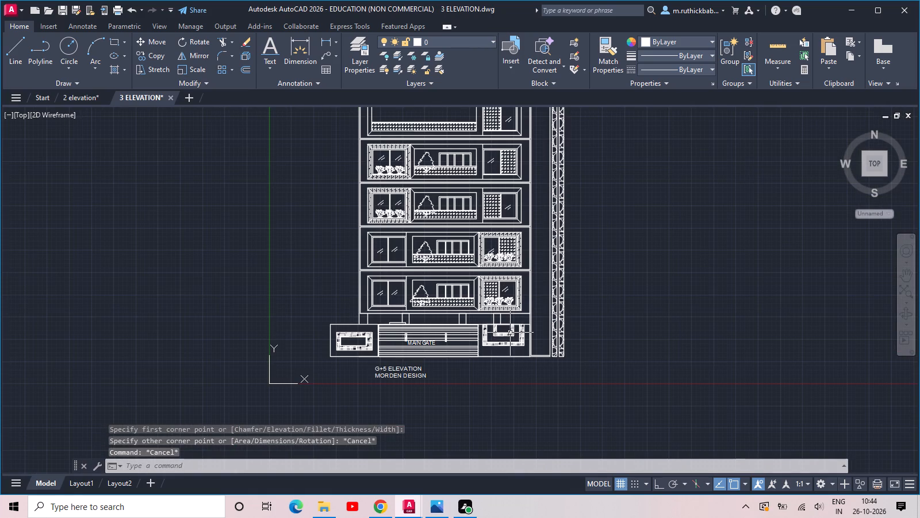
middle_drag(490, 299, 470, 320)
key(ctrl+s)
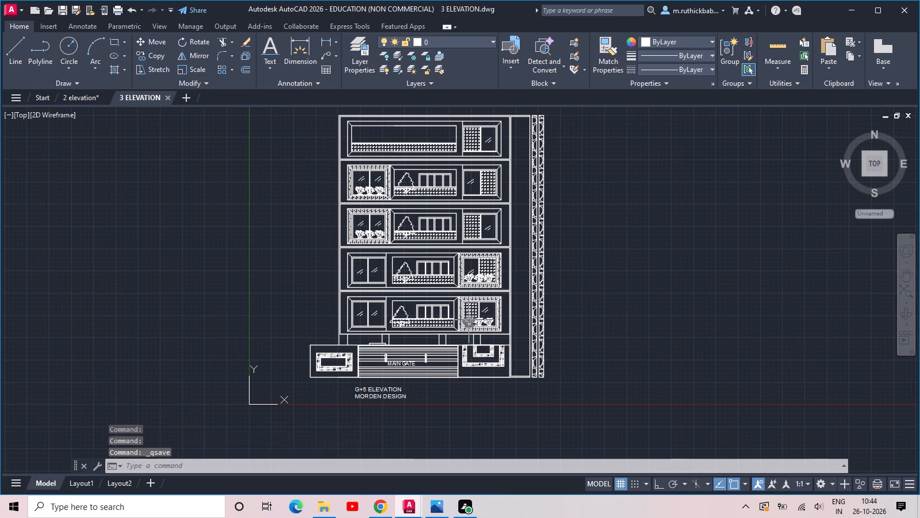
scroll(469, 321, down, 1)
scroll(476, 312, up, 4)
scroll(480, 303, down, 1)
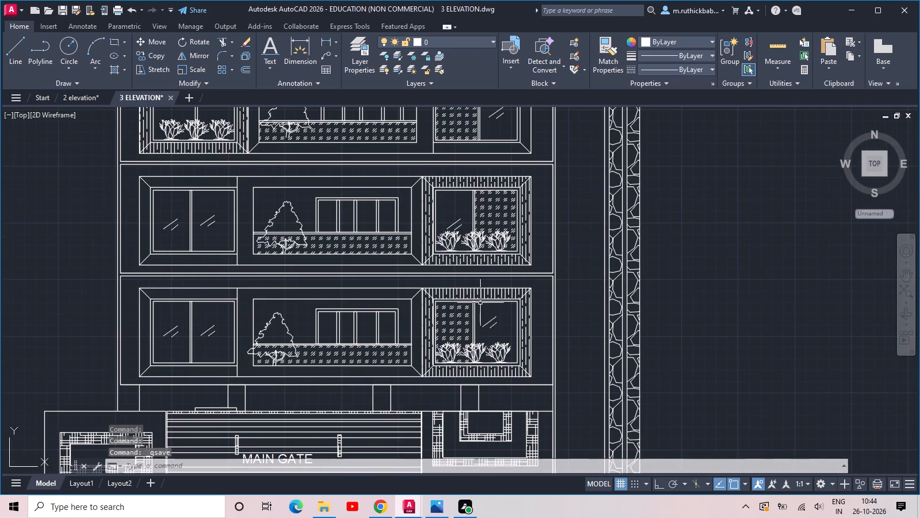
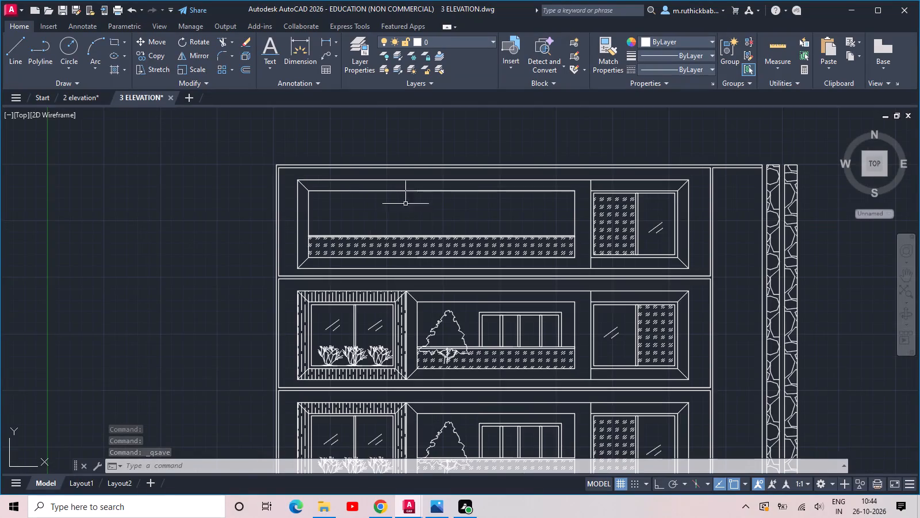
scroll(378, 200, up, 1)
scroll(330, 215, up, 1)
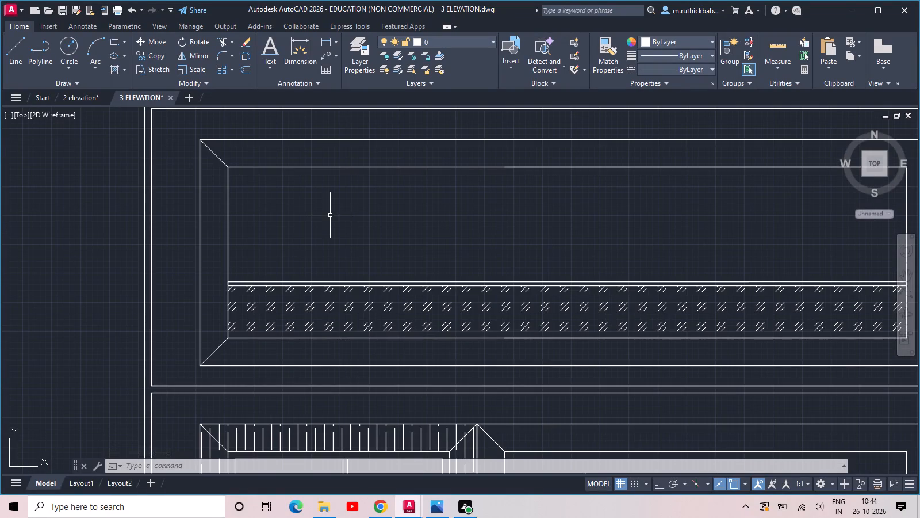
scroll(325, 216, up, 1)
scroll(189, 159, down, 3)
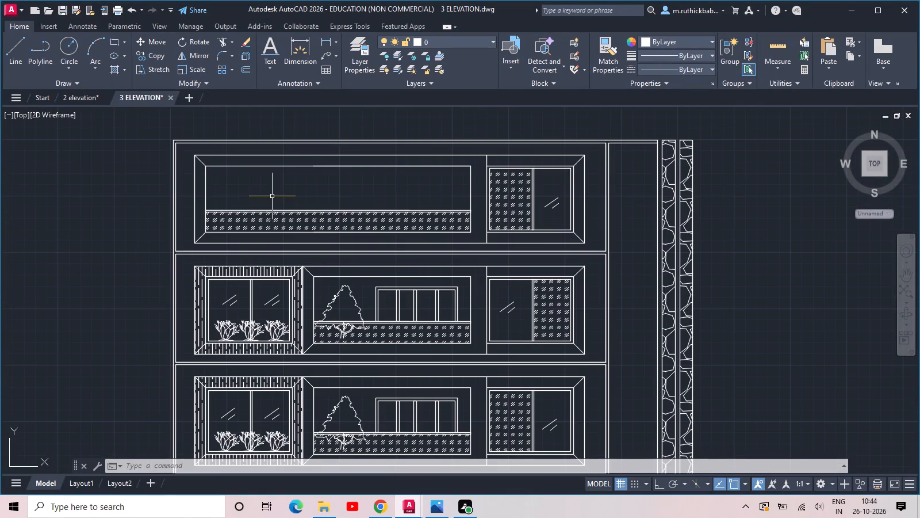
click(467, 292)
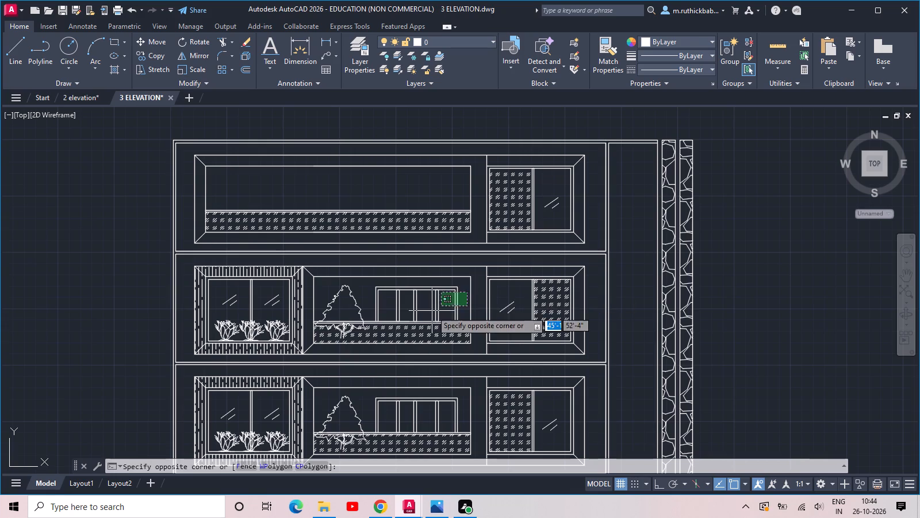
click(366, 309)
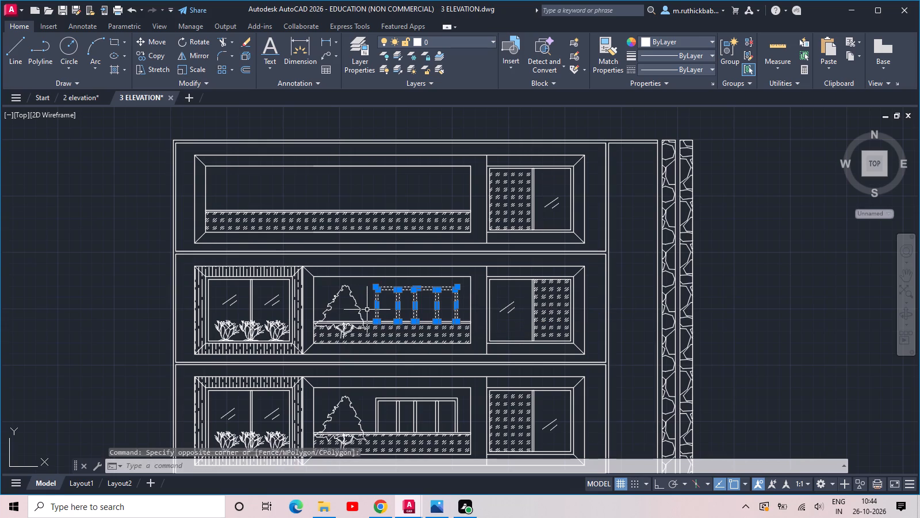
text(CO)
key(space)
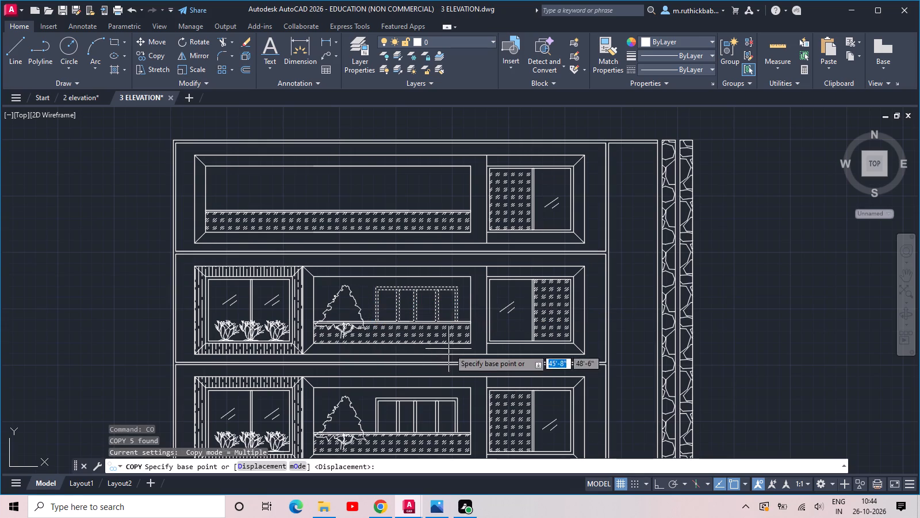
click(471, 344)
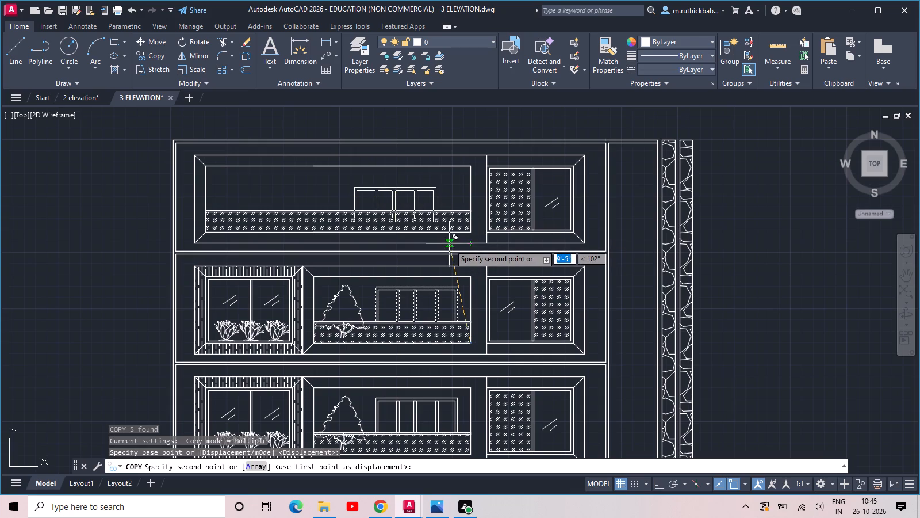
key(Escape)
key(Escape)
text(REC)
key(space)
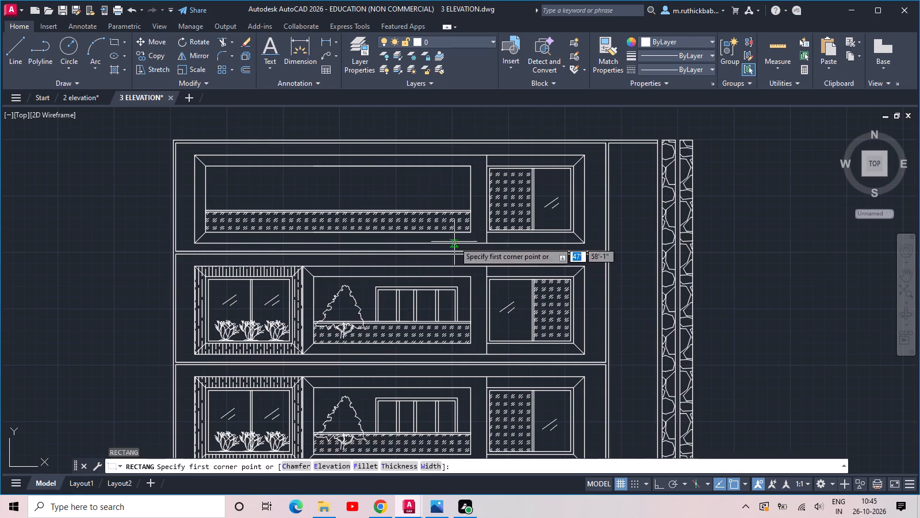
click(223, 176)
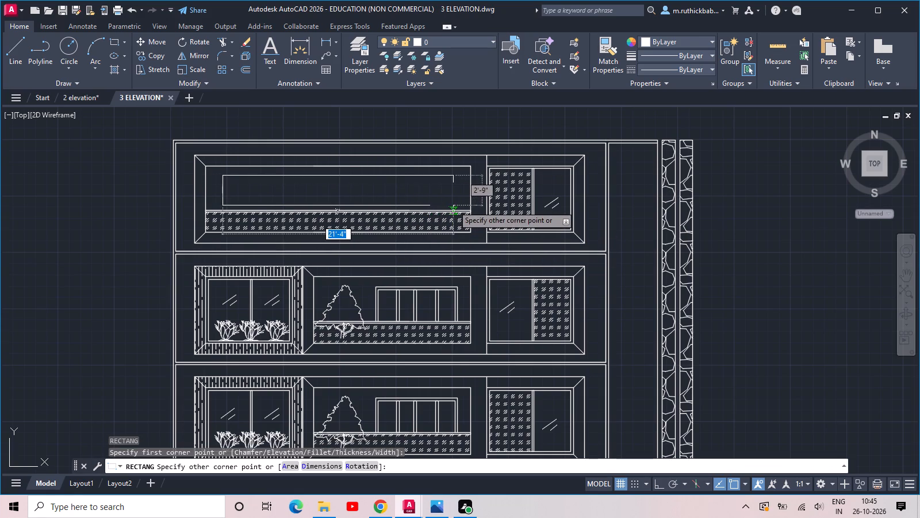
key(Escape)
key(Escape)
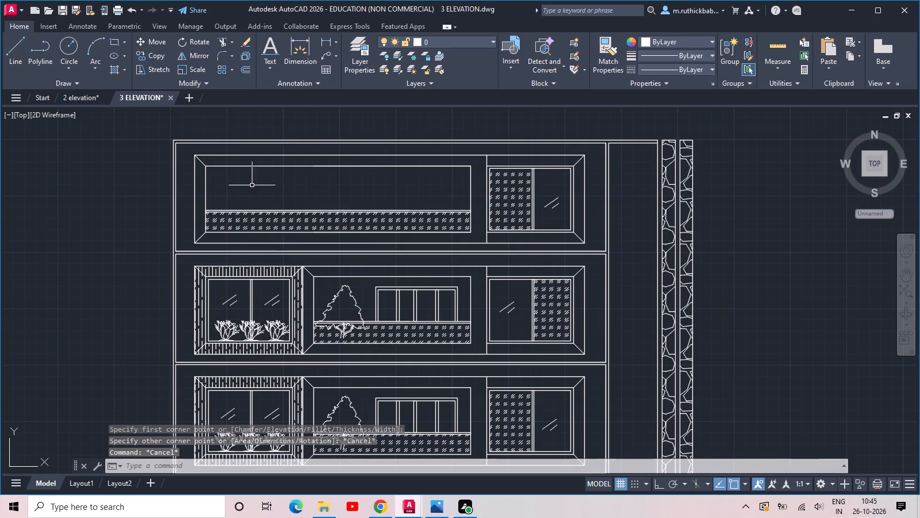
Examine the elevation from the top-floor frame down to the compound wall, main gate and title text.
scroll(250, 186, up, 2)
middle_drag(209, 201, 302, 291)
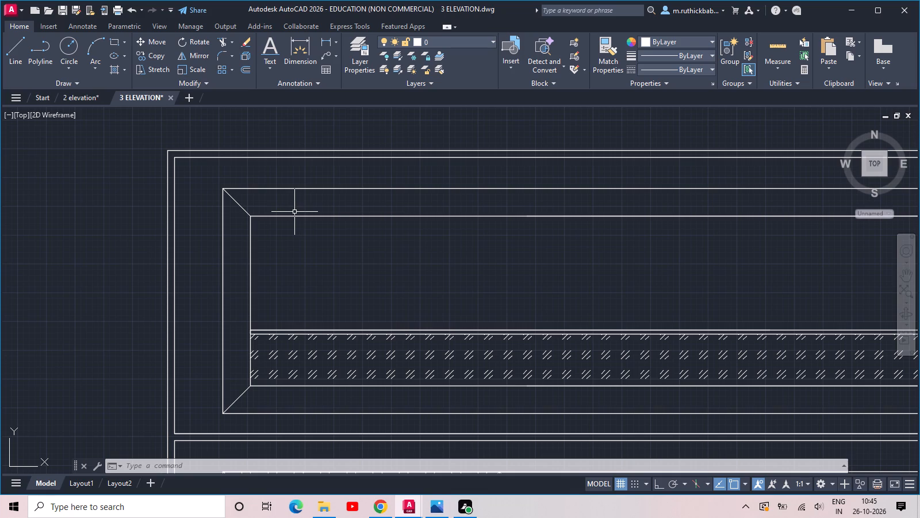
scroll(296, 214, down, 3)
middle_drag(314, 292, 398, 150)
scroll(398, 249, down, 1)
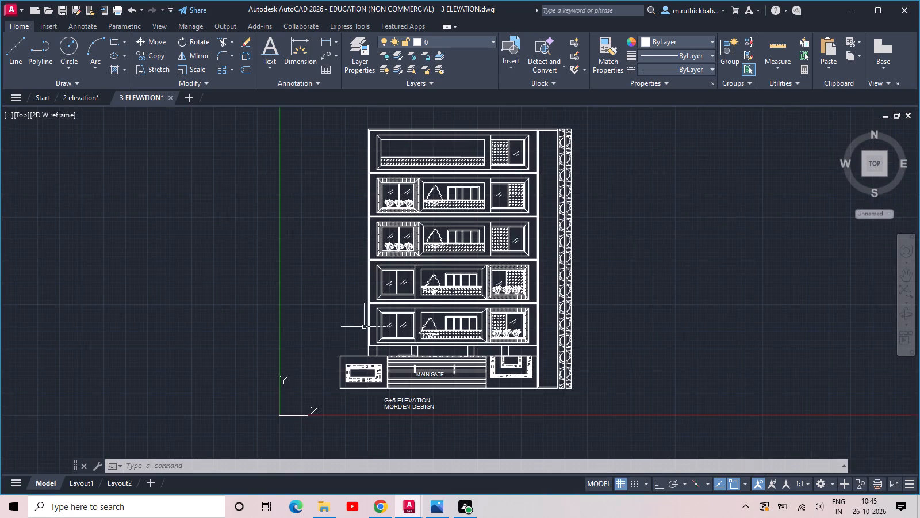
scroll(364, 382, up, 2)
scroll(298, 338, up, 3)
middle_drag(413, 380, 413, 338)
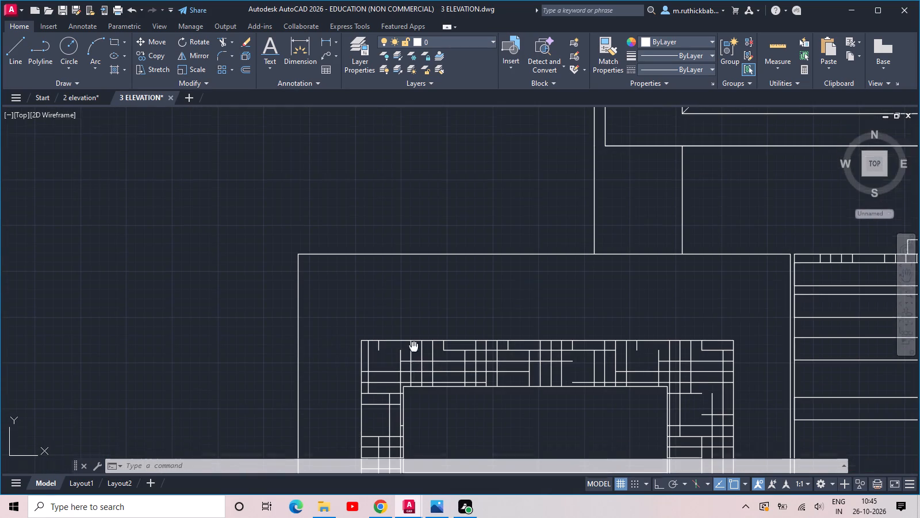
middle_drag(413, 338, 373, 112)
scroll(409, 181, up, 1)
middle_drag(409, 181, 366, 300)
scroll(351, 308, down, 3)
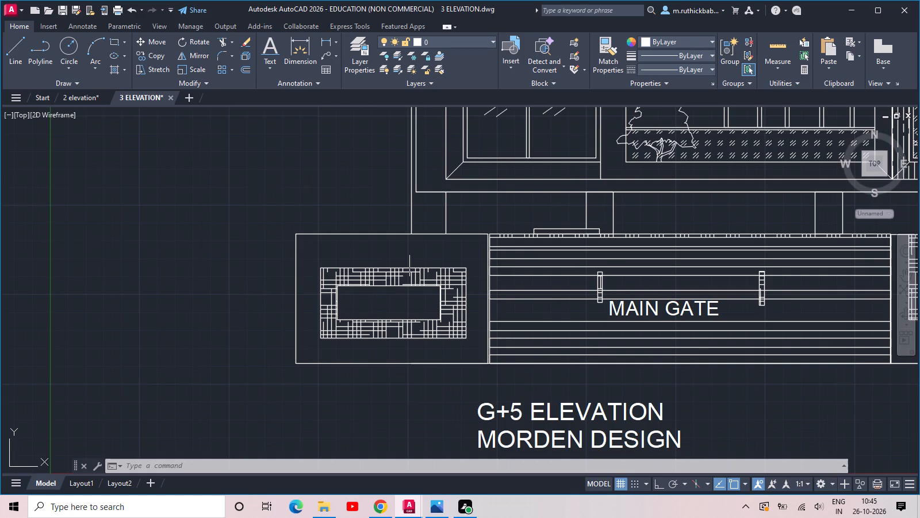
scroll(412, 244, down, 2)
middle_drag(525, 169, 402, 511)
scroll(258, 276, up, 1)
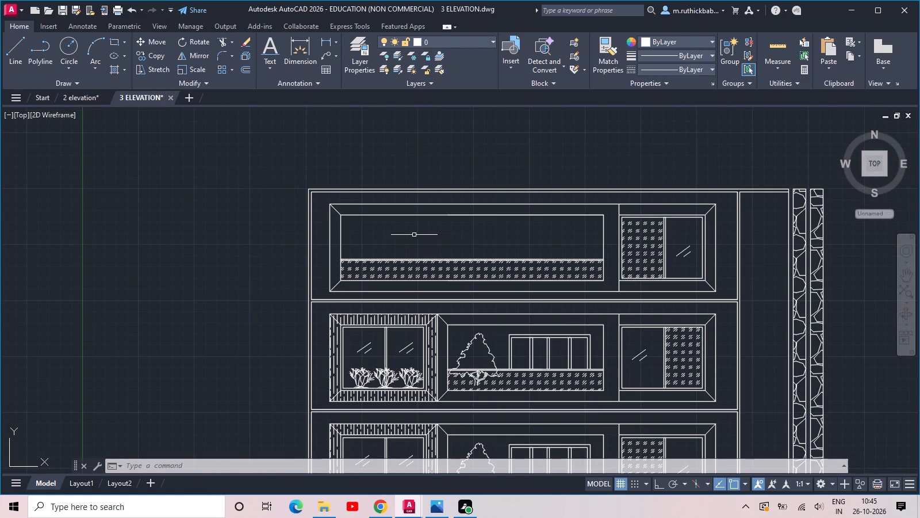
Draw a small circle for a light inside the top-floor frame's upper border, near its left mitred corner.
middle_drag(425, 225, 382, 333)
scroll(354, 332, up, 3)
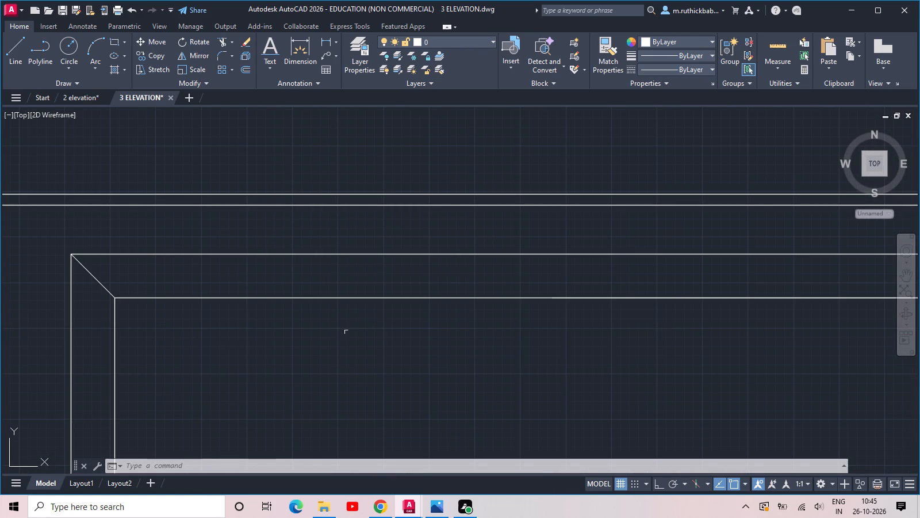
key(space)
key(Escape)
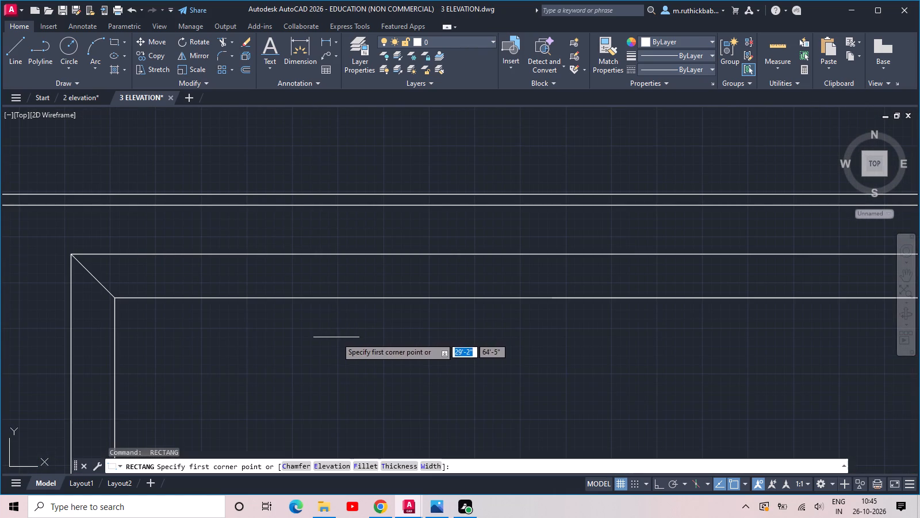
key(c)
key(space)
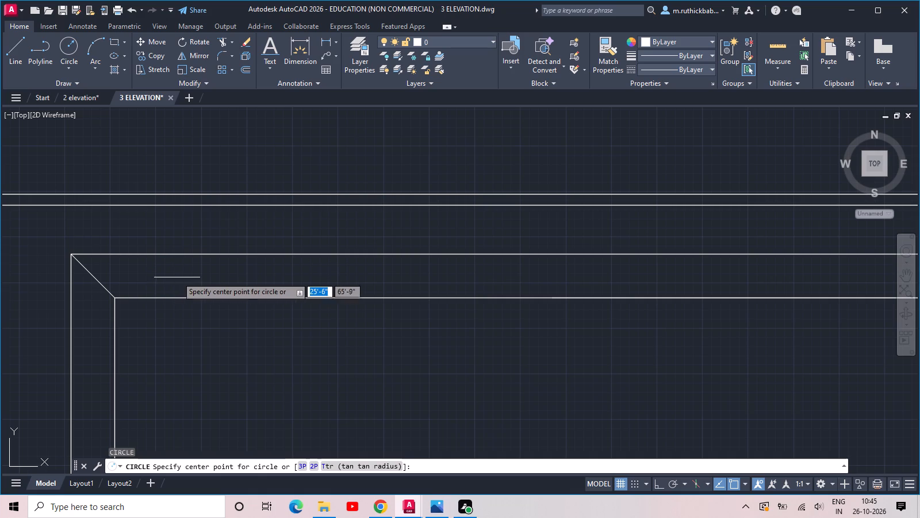
click(176, 271)
click(182, 277)
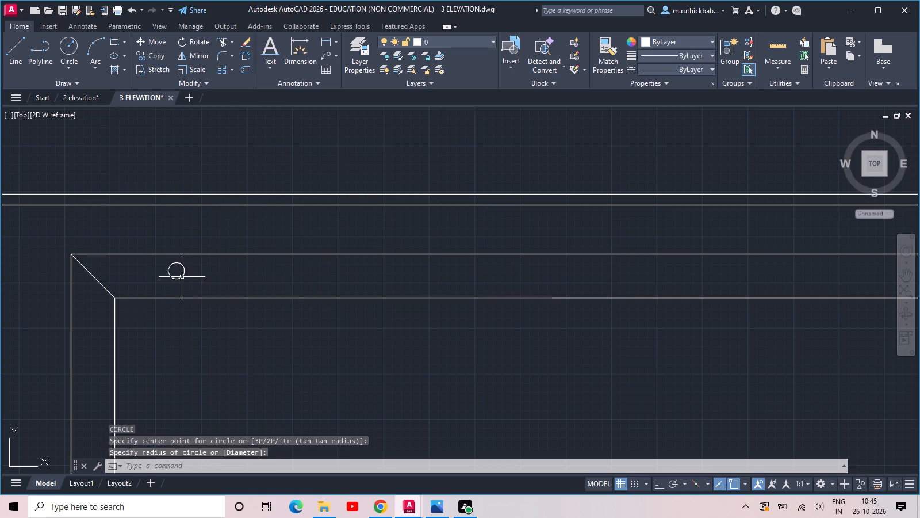
key(space)
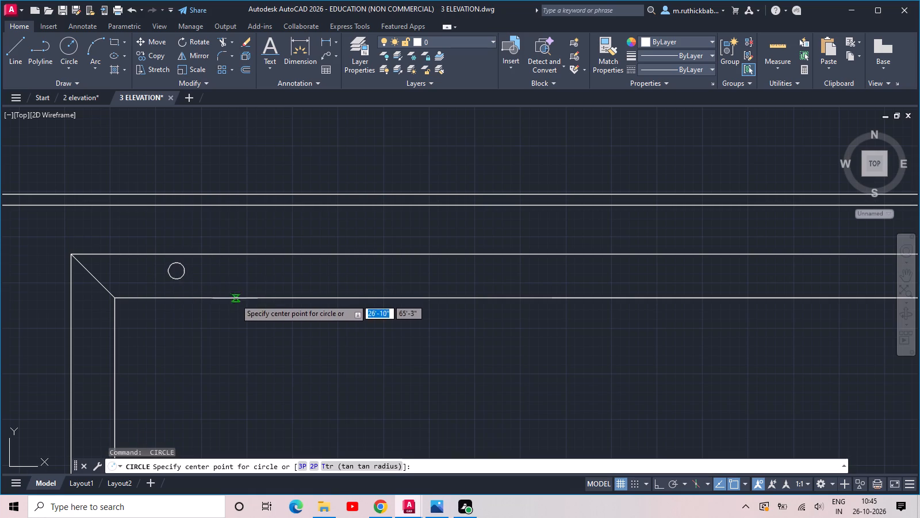
key(Escape)
Copy the circle rightward along the frame's upper border, placing two copies about 2'-8" and 6' from the original.
text(CO)
key(space)
drag(202, 280, 190, 286)
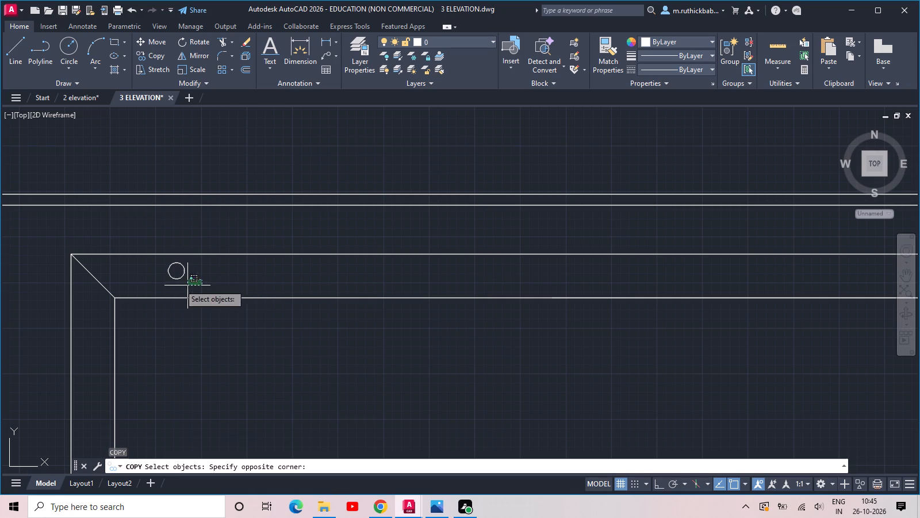
click(166, 270)
click(179, 290)
key(space)
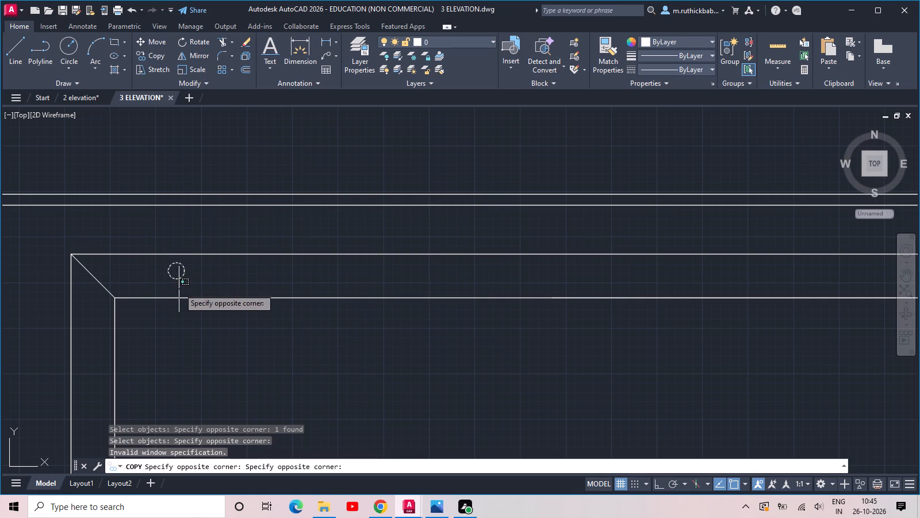
key(space)
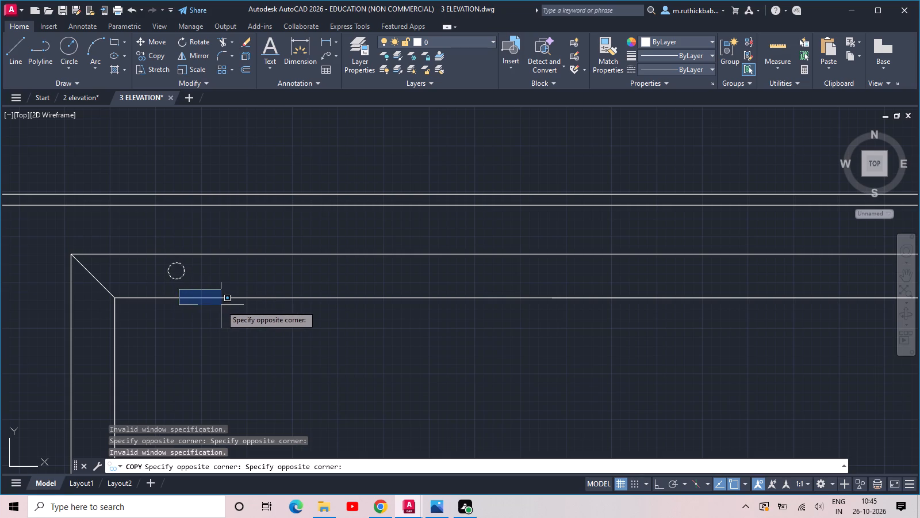
click(204, 293)
key(space)
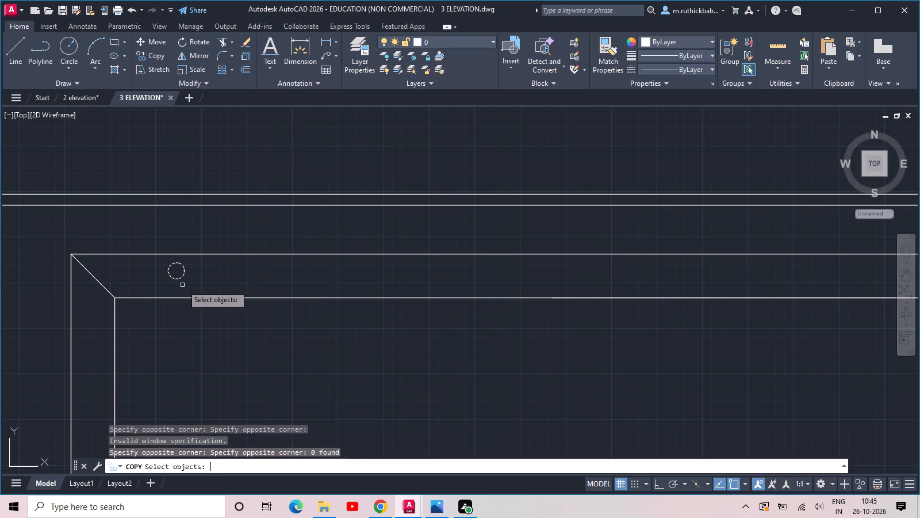
click(175, 298)
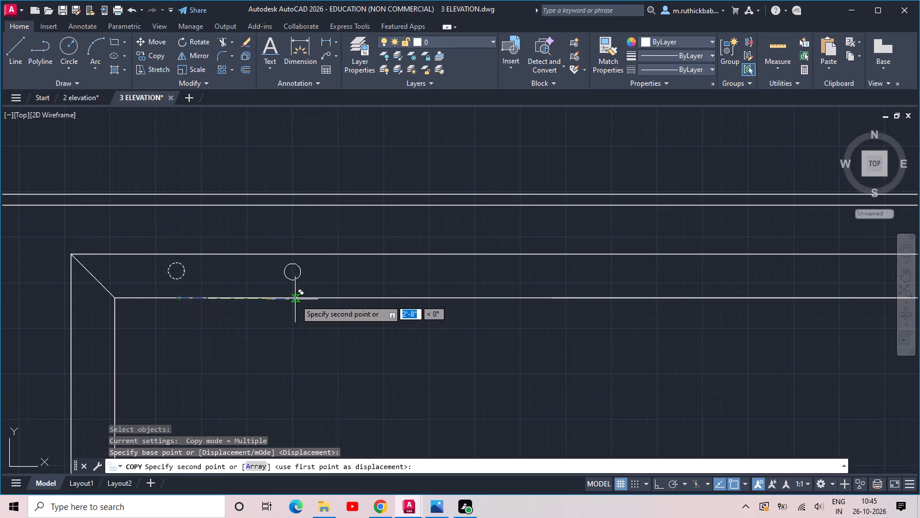
click(295, 299)
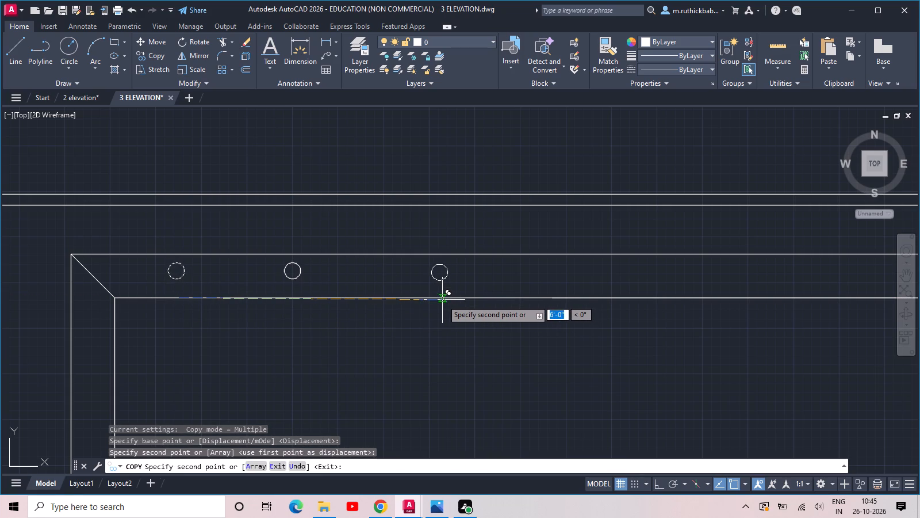
click(432, 300)
Place three more circle copies toward the border's right end: above the opening's corner and about 20'-8" and 18'-5" from the original.
middle_drag(506, 303, 228, 268)
scroll(199, 266, down, 3)
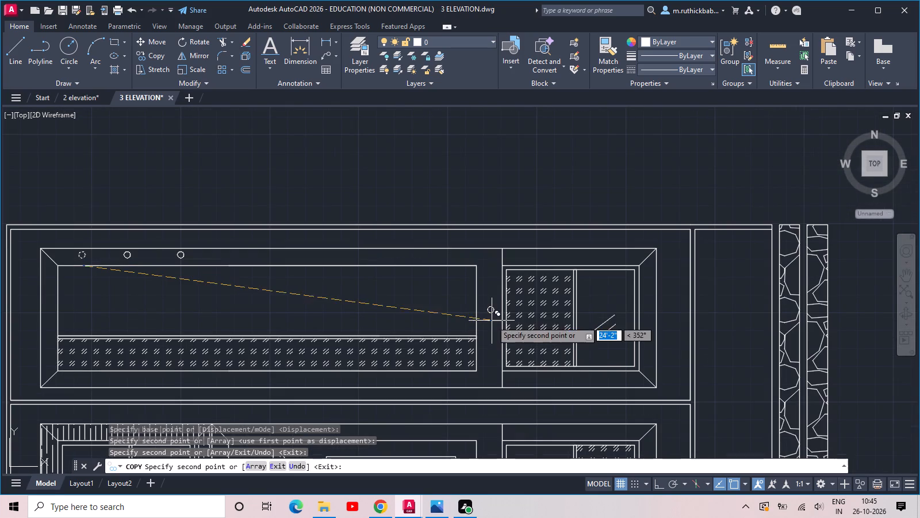
click(473, 267)
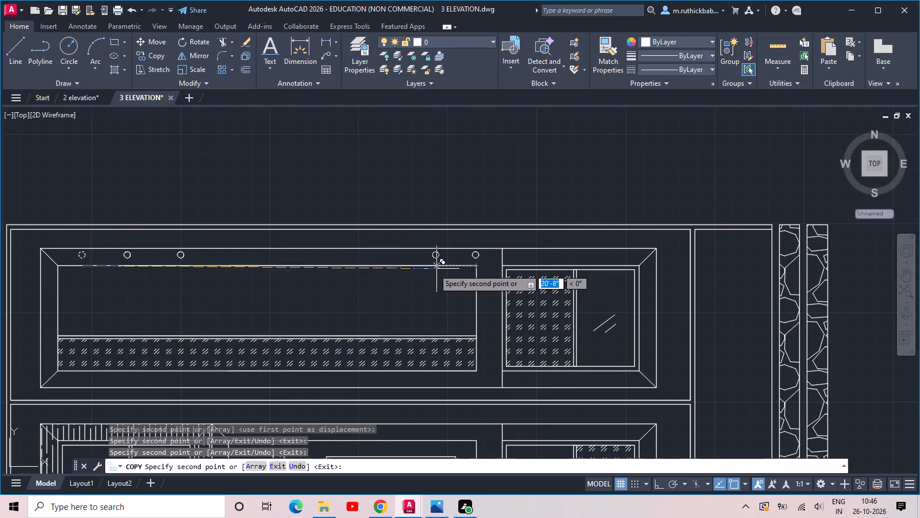
click(438, 266)
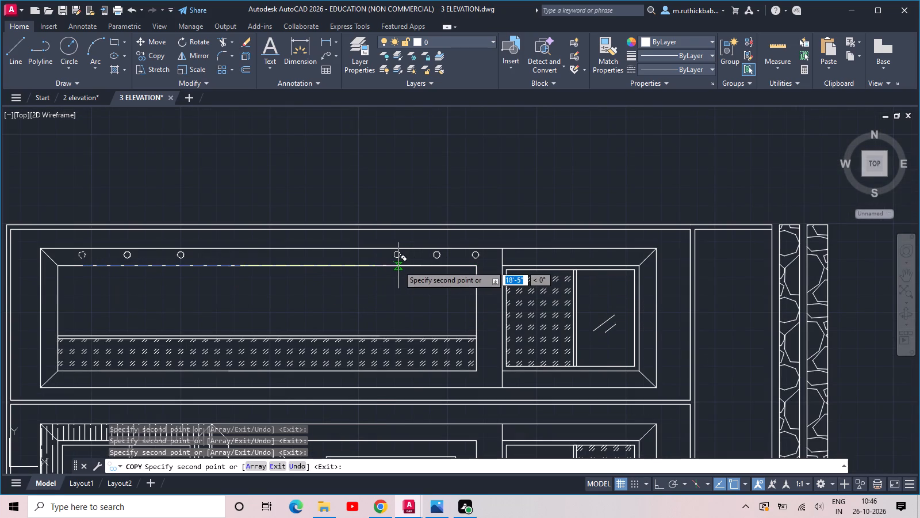
click(398, 265)
scroll(397, 269, down, 1)
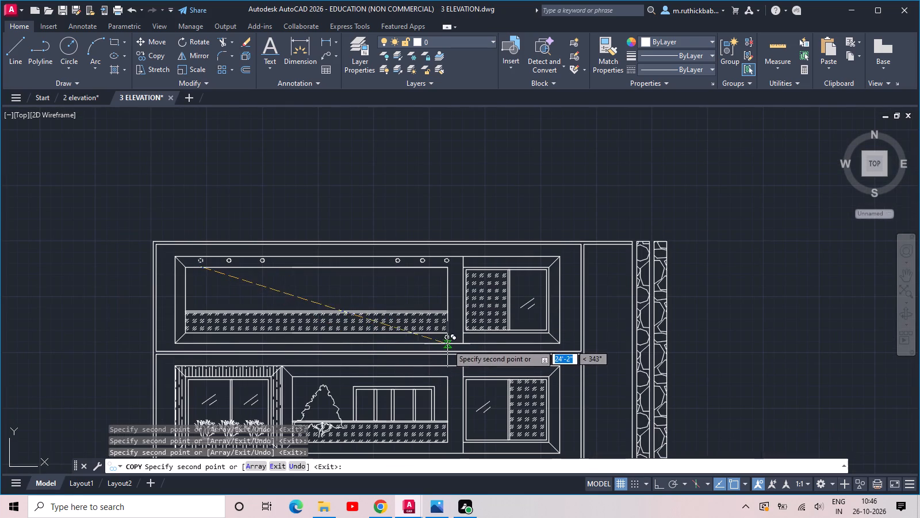
key(Escape)
Save the drawing.
scroll(408, 313, down, 1)
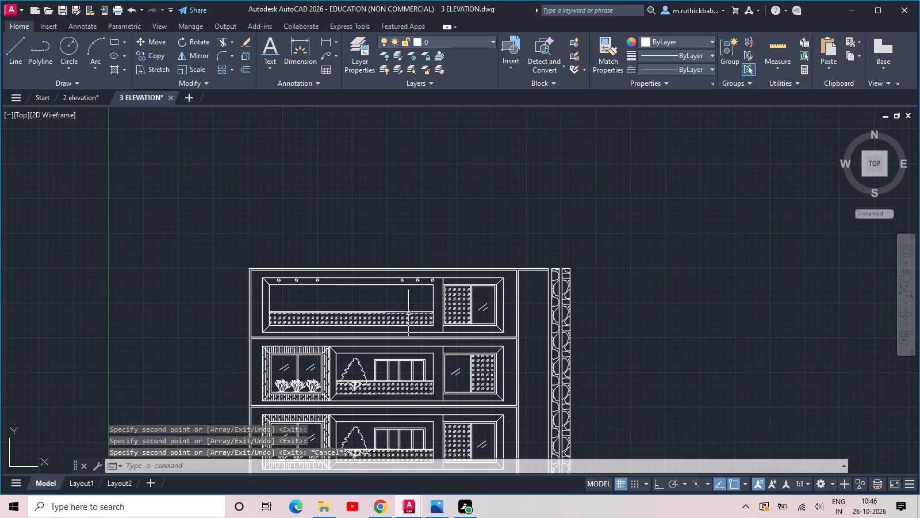
key(ctrl+s)
key(ctrl+s)
Examine the whole G+5 elevation, checking the top-floor lights, lower-floor windows and balconies, and the main gate level.
scroll(408, 310, up, 1)
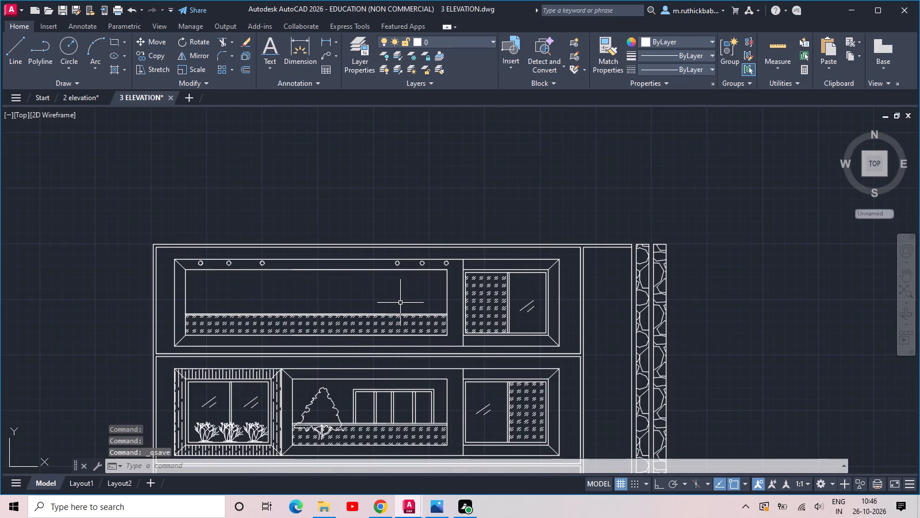
scroll(400, 302, down, 3)
scroll(409, 352, down, 2)
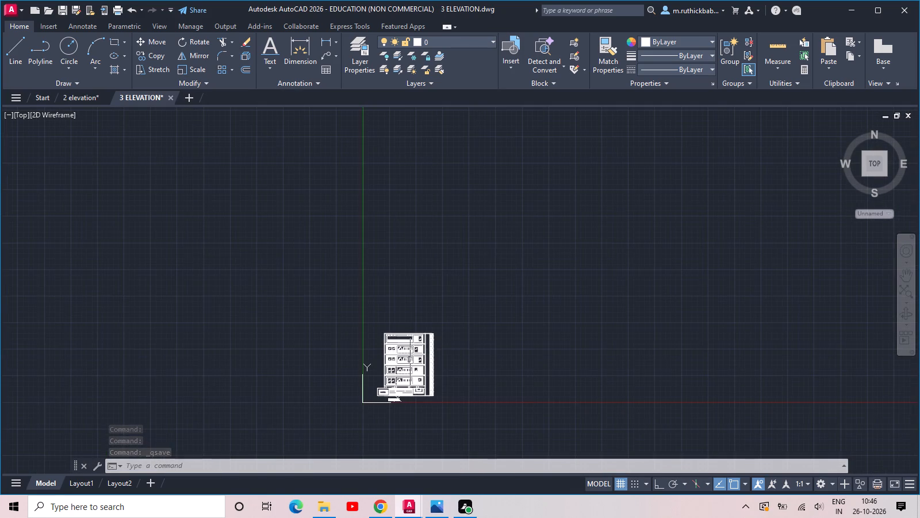
scroll(408, 401, up, 3)
middle_drag(417, 378, 443, 413)
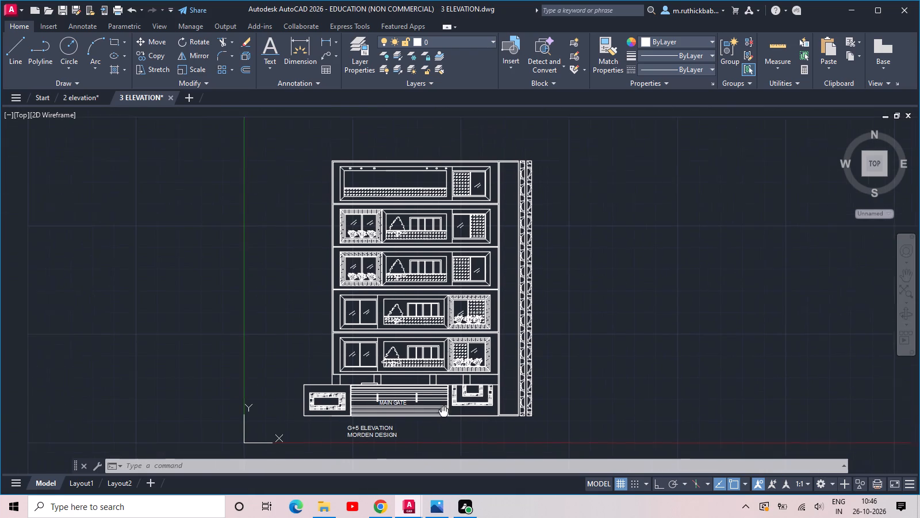
middle_drag(443, 413, 444, 413)
scroll(411, 378, up, 2)
scroll(371, 332, up, 2)
middle_drag(237, 335, 469, 370)
scroll(263, 245, down, 2)
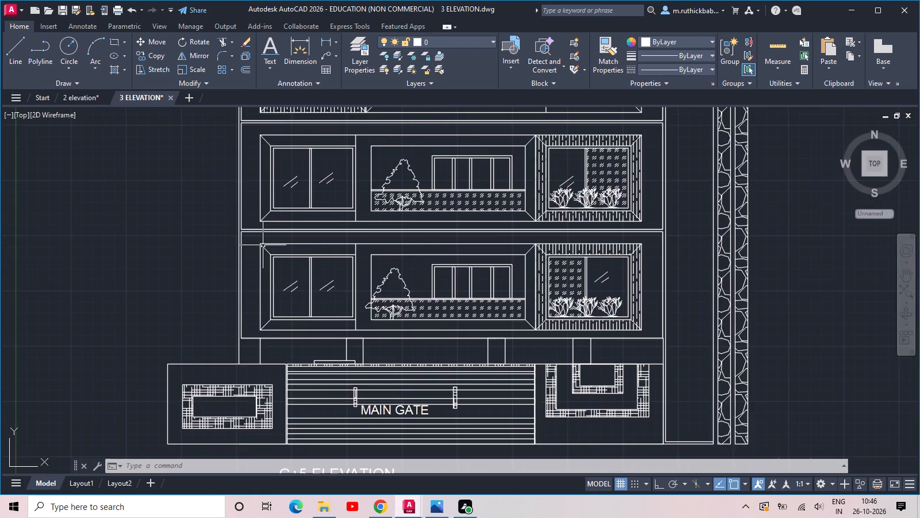
scroll(263, 245, down, 1)
middle_drag(272, 250, 262, 390)
scroll(286, 351, down, 3)
scroll(295, 344, up, 2)
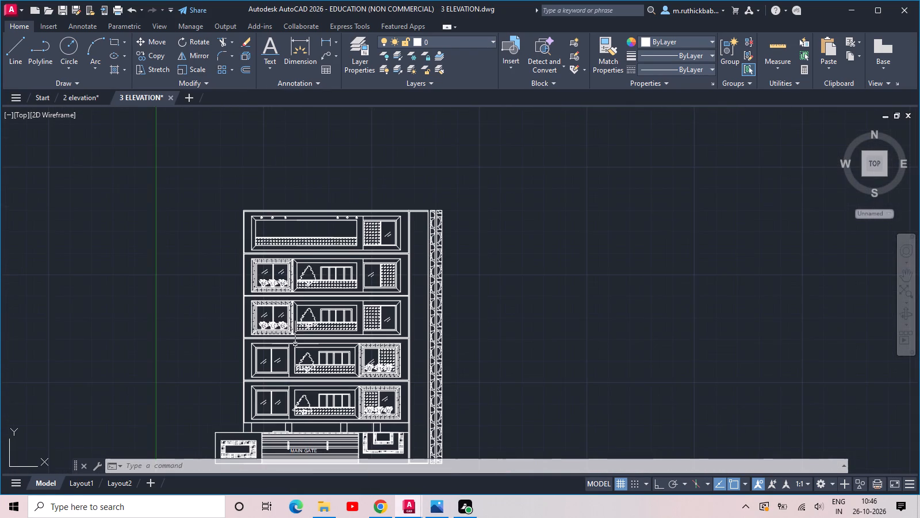
Save the drawing.
middle_drag(295, 344, 310, 251)
key(ctrl+s)
key(ctrl+s)
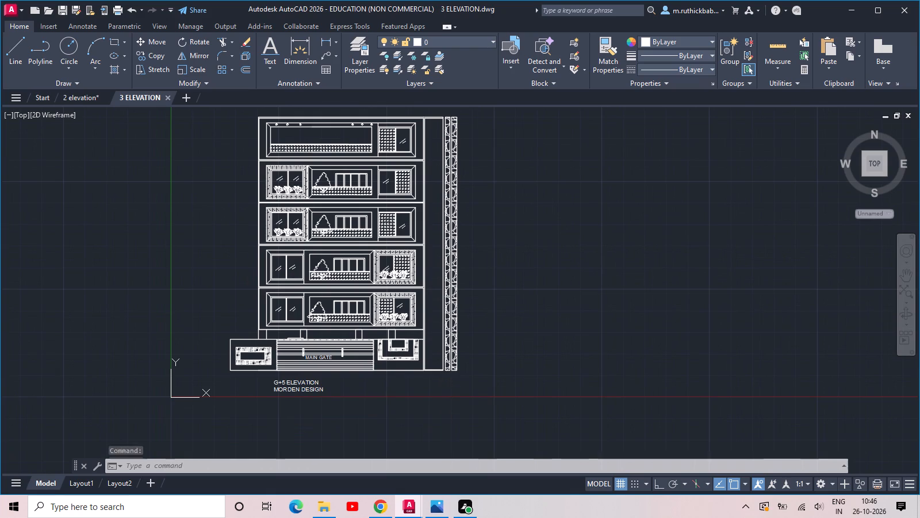
Examine the elevation from the top-floor lights down to the planter boxes, stone cladding strip and main gate level.
scroll(310, 251, down, 1)
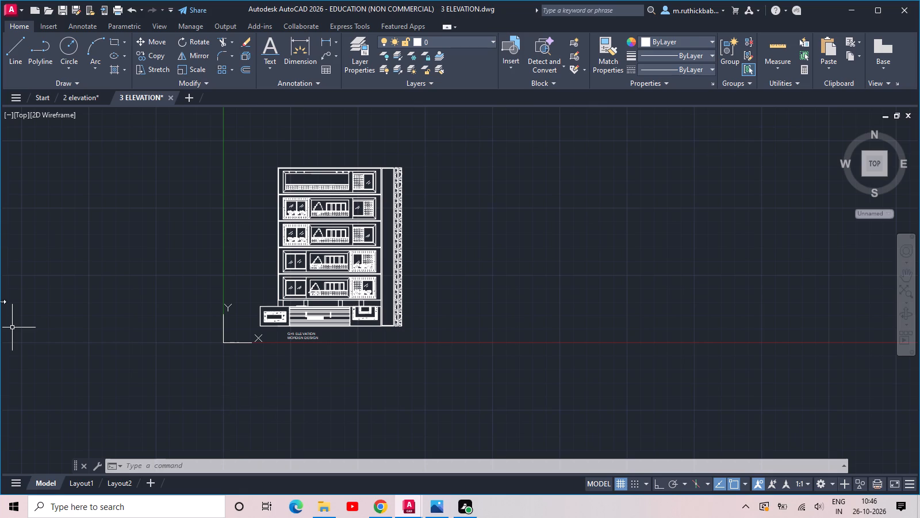
scroll(286, 208, up, 2)
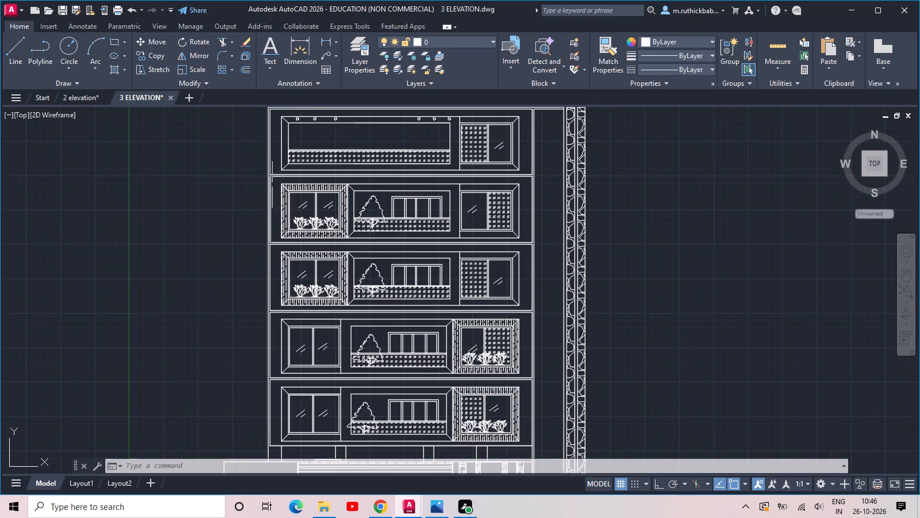
middle_drag(312, 128, 272, 211)
scroll(249, 215, up, 3)
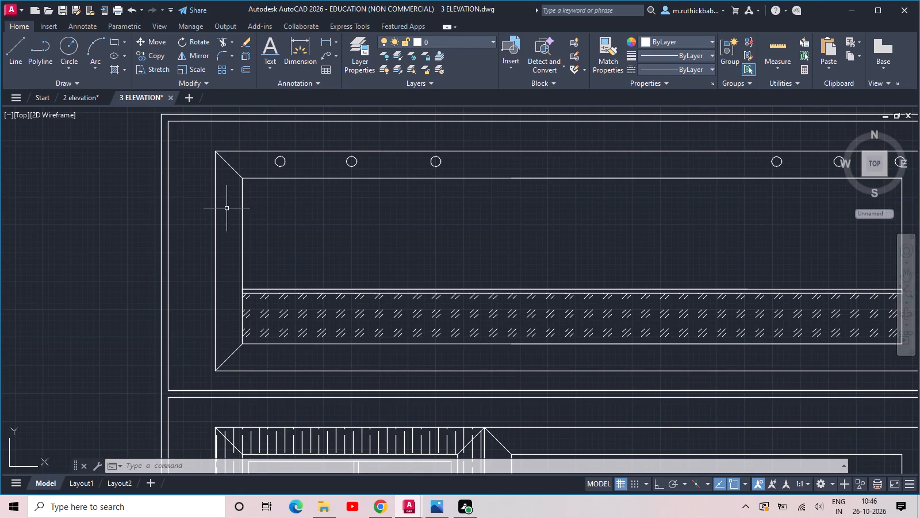
scroll(224, 208, down, 3)
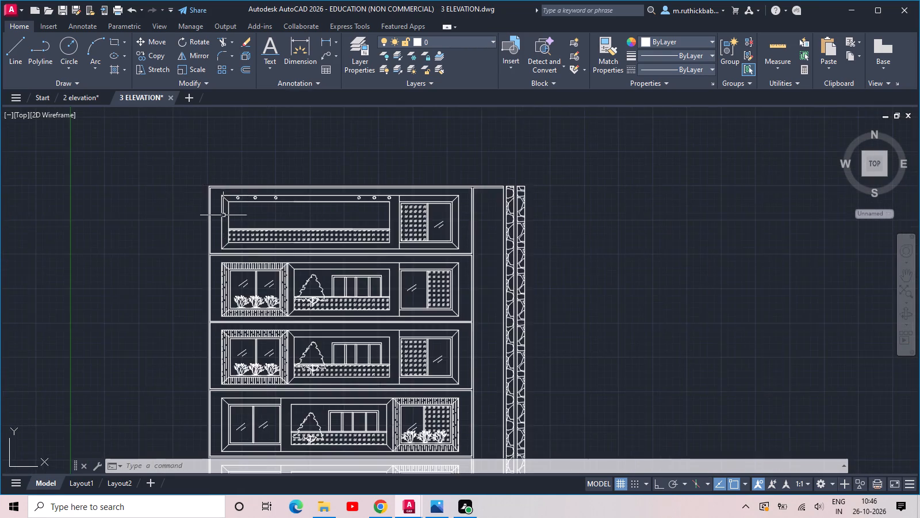
scroll(224, 216, down, 2)
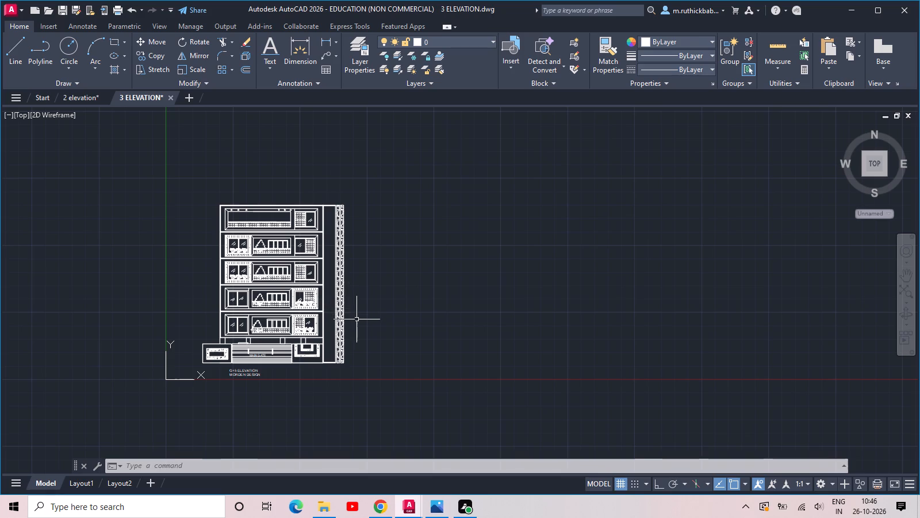
scroll(308, 350, up, 4)
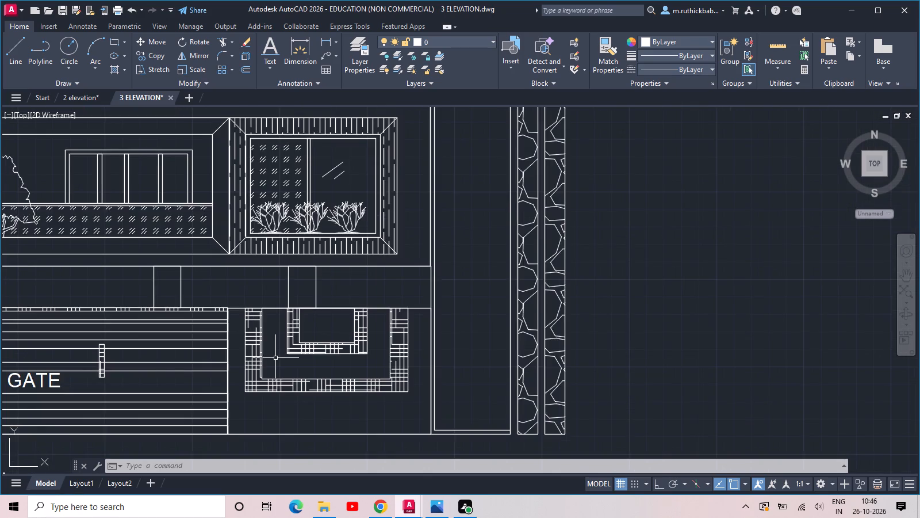
middle_drag(275, 359, 366, 360)
scroll(275, 359, up, 1)
scroll(316, 249, down, 1)
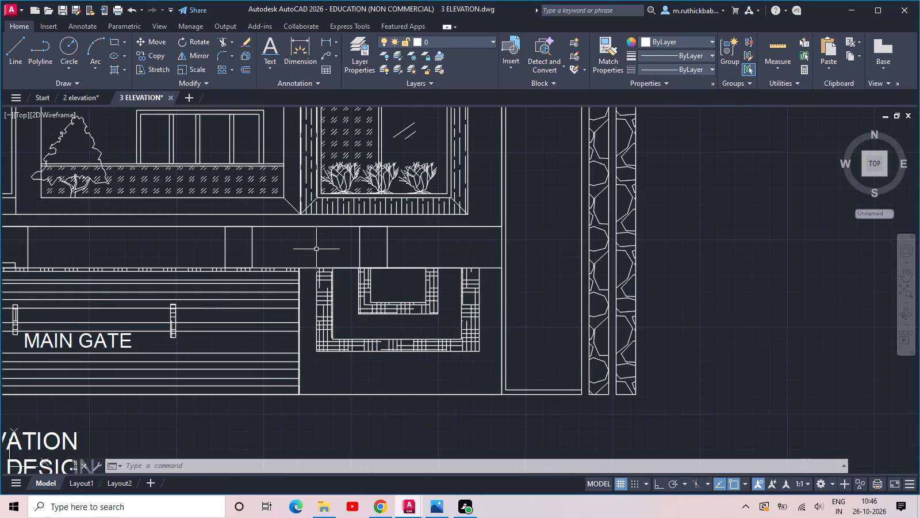
middle_drag(312, 250, 459, 258)
scroll(201, 287, down, 1)
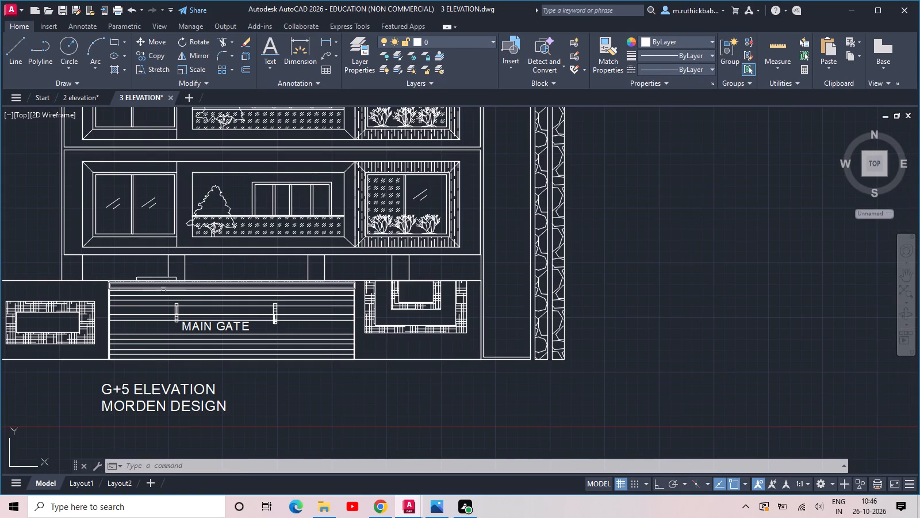
middle_drag(102, 290, 230, 330)
scroll(248, 325, down, 1)
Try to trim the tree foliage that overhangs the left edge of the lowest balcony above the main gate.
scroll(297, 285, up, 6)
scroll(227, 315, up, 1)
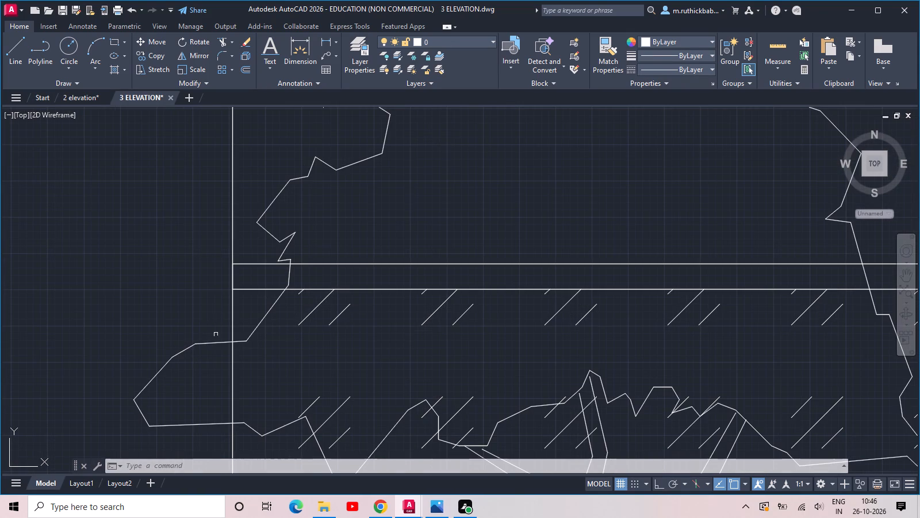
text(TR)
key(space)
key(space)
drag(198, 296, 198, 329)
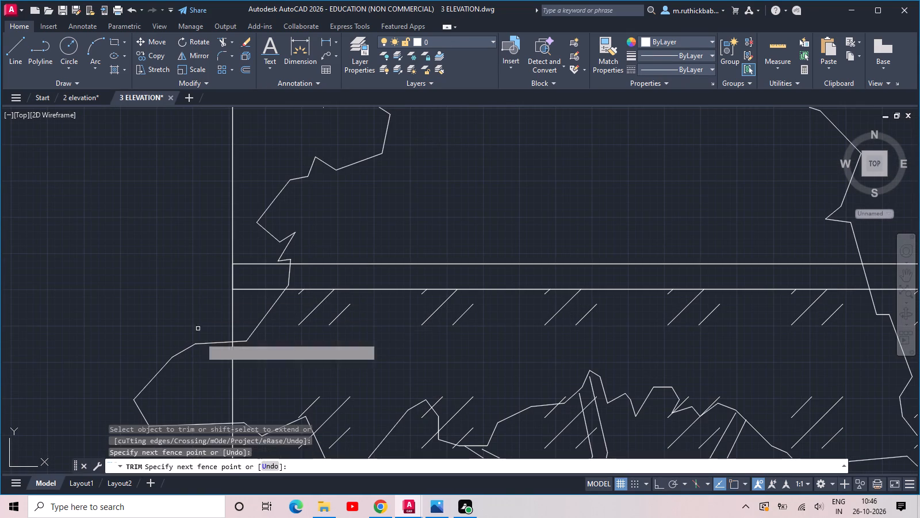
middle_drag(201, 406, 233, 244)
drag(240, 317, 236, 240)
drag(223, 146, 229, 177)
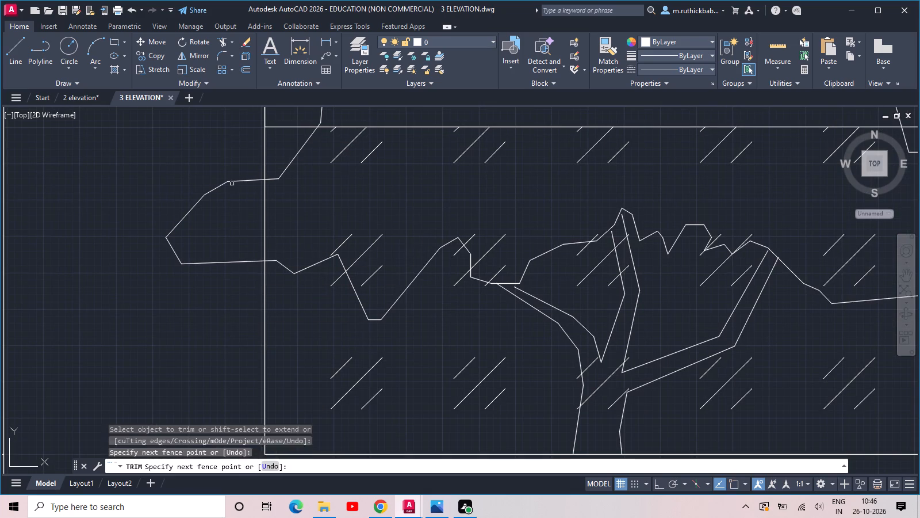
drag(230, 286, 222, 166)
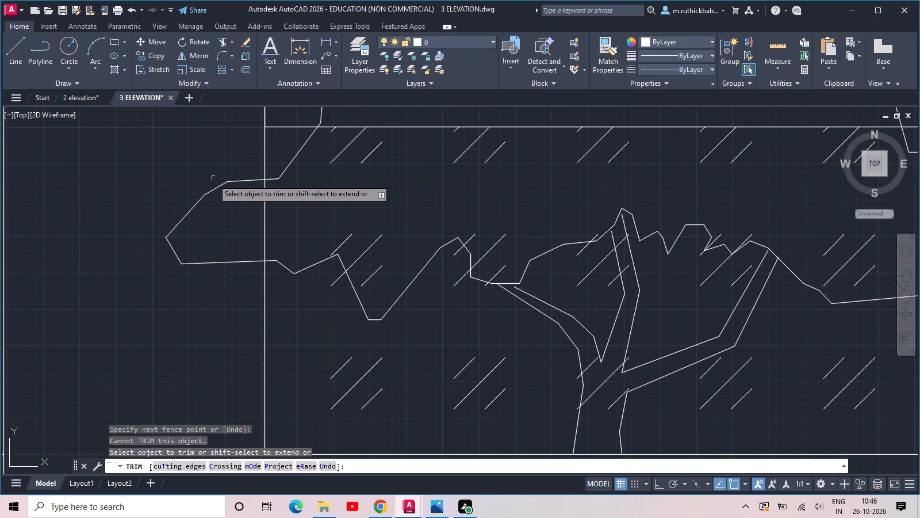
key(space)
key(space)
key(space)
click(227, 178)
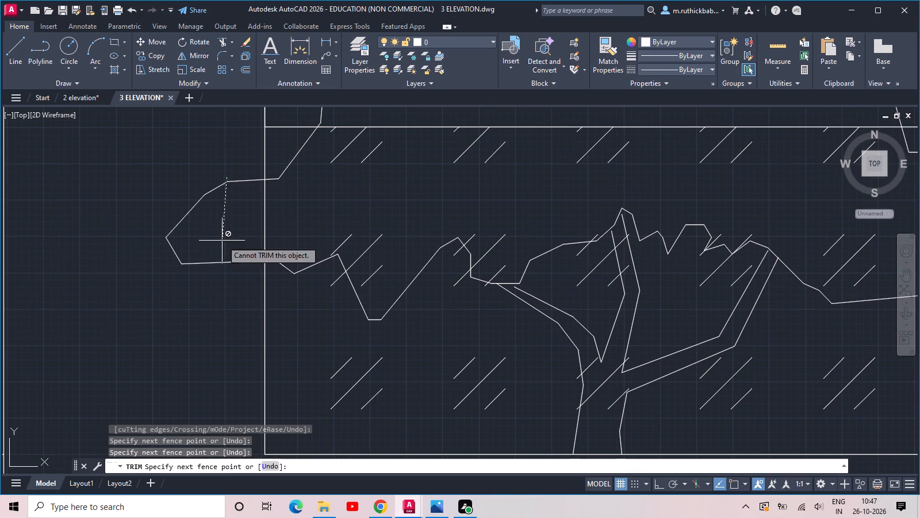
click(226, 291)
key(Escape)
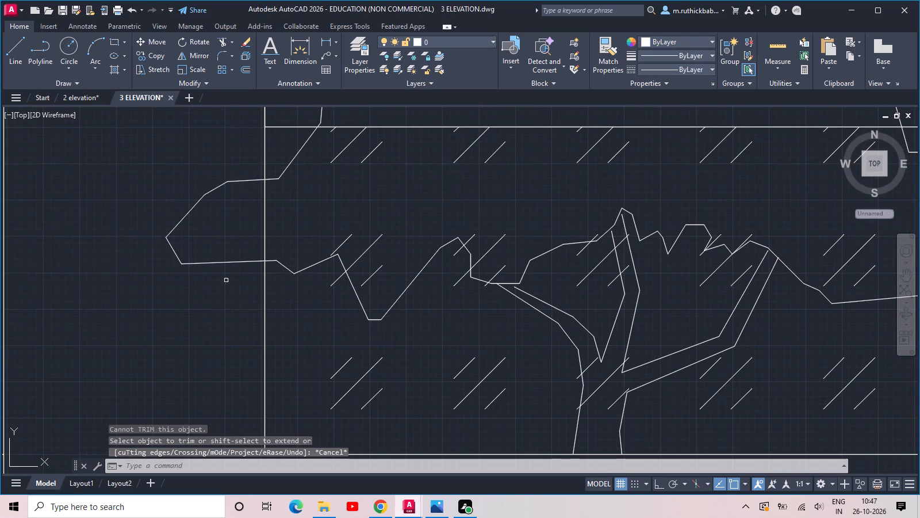
Explode the tree block on the lowest balcony into separate outlines.
drag(235, 246, 231, 254)
click(217, 277)
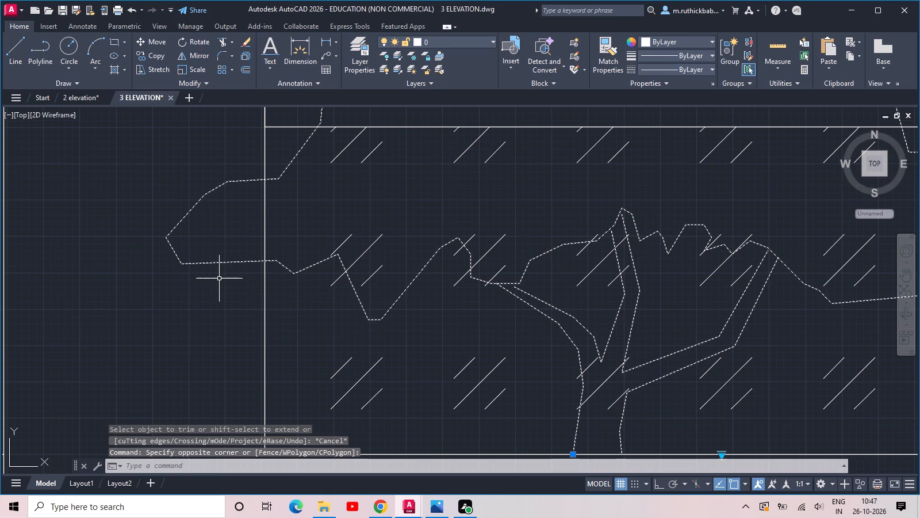
key(x)
key(space)
drag(230, 276, 229, 264)
click(202, 218)
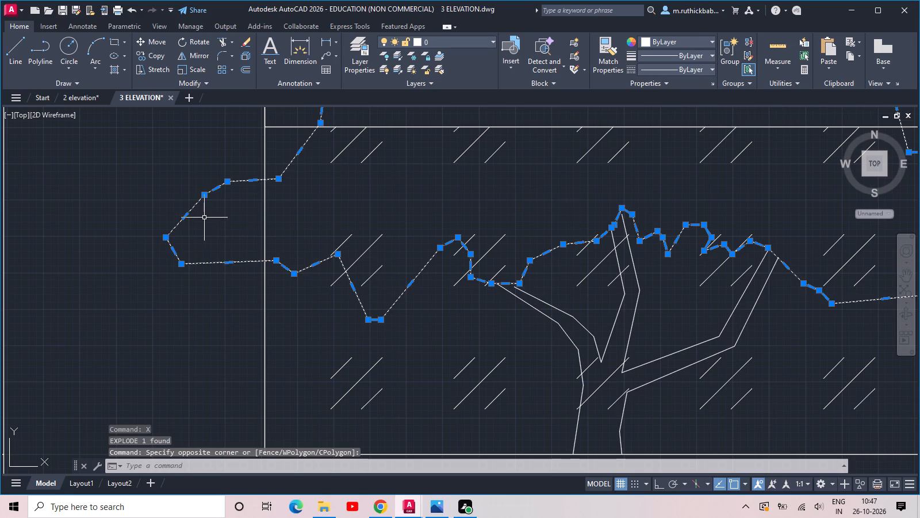
key(Escape)
key(Escape)
Trim the upper and lower foliage lines of the exploded tree back to the balcony's left edge.
text(TR)
key(space)
key(space)
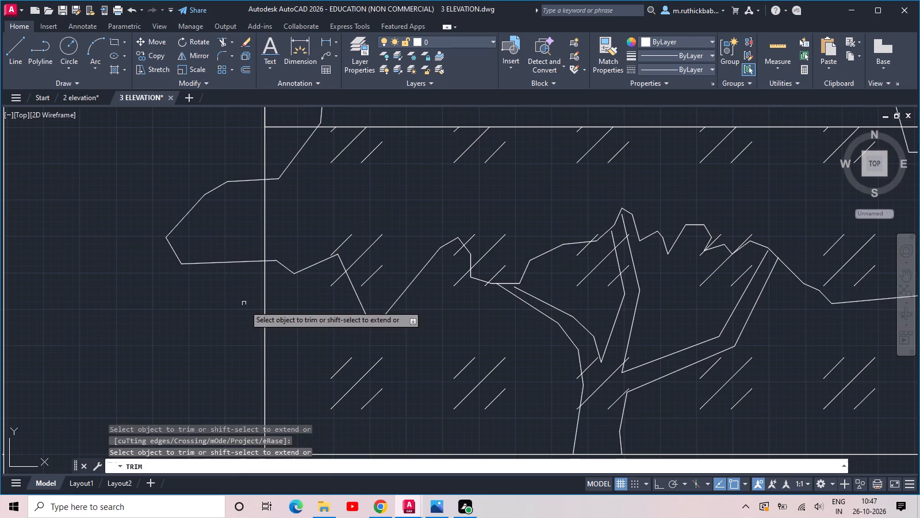
drag(246, 315, 246, 277)
click(246, 158)
click(247, 298)
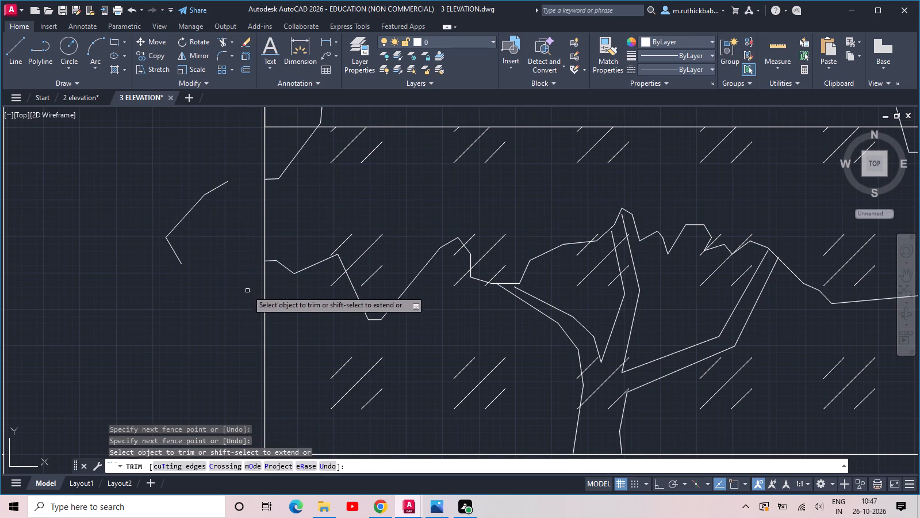
drag(237, 280, 226, 258)
Examine the trees on the upper-floor balconies for foliage crossing the balcony edges, and end the Trim command.
scroll(225, 158, down, 3)
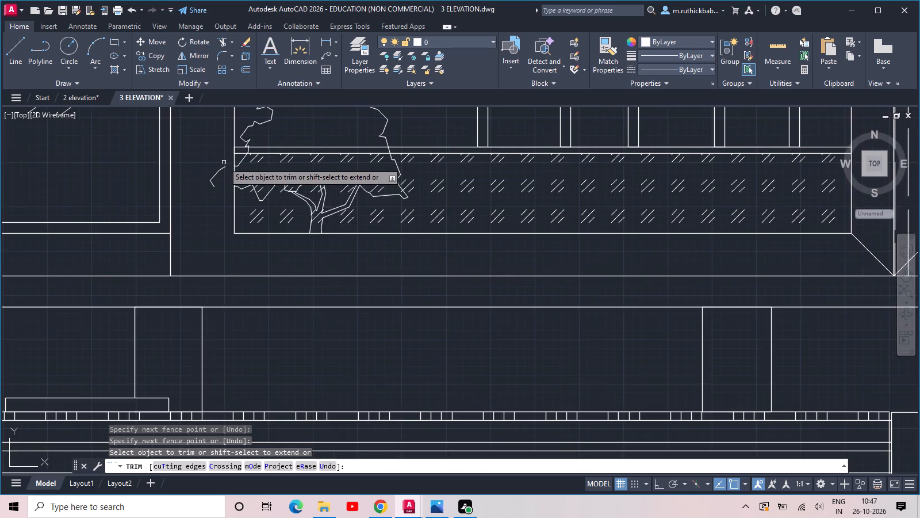
middle_drag(224, 162, 298, 419)
scroll(290, 163, down, 2)
middle_drag(292, 119, 305, 372)
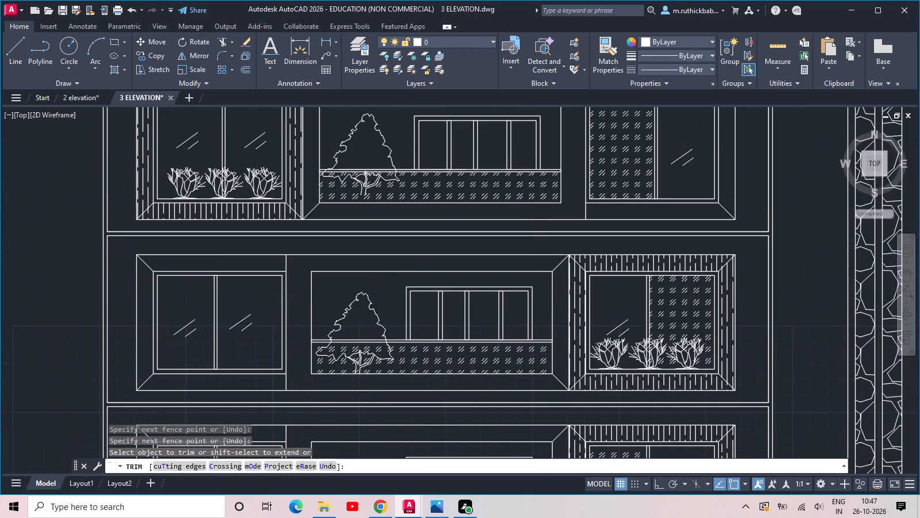
middle_drag(304, 304, 304, 308)
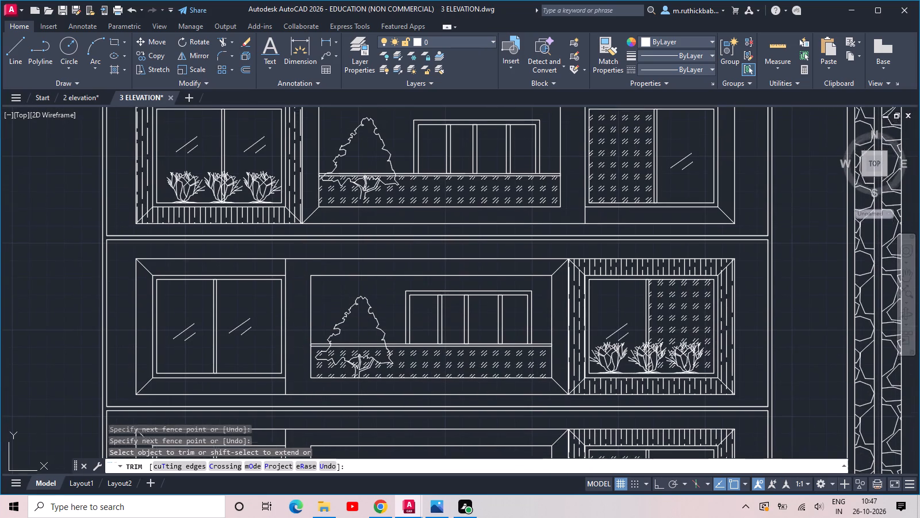
middle_drag(304, 308, 293, 477)
key(Escape)
scroll(293, 247, down, 2)
scroll(301, 193, down, 2)
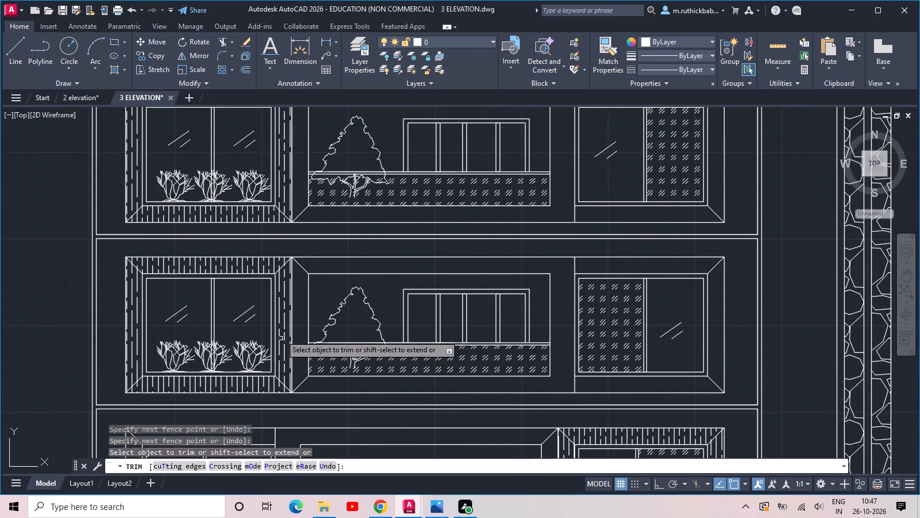
key(Escape)
key(Escape)
scroll(386, 134, down, 4)
Erase the leftover foliage fragment outside the left edge of the lowest balcony.
scroll(390, 204, up, 3)
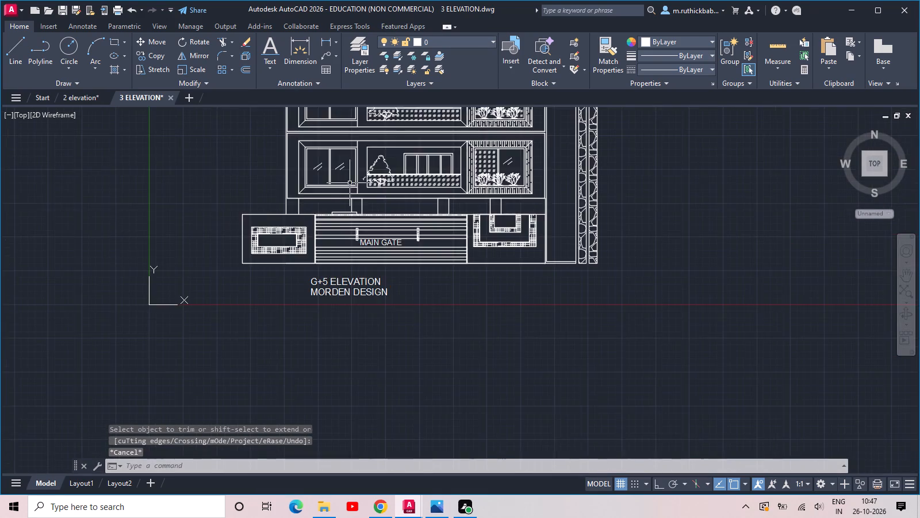
scroll(348, 184, up, 3)
scroll(405, 159, up, 2)
middle_drag(404, 156, 368, 225)
scroll(419, 203, up, 1)
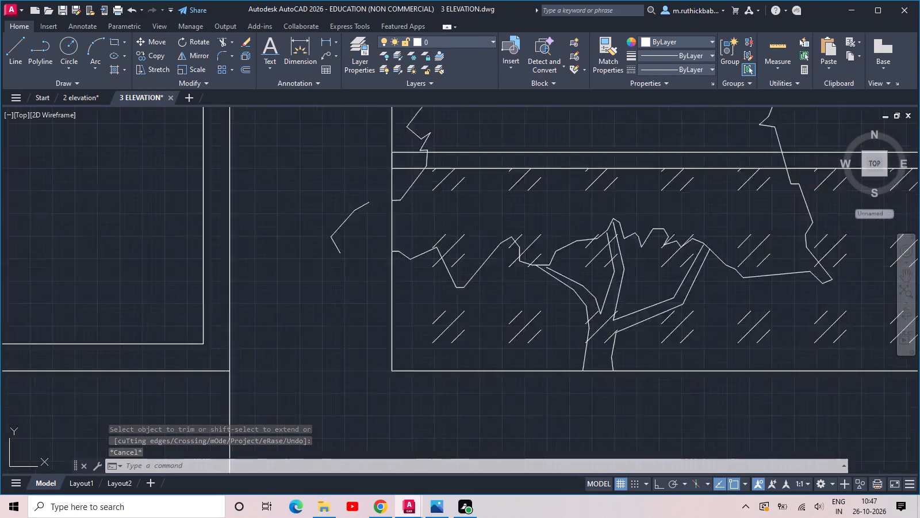
scroll(419, 203, up, 1)
drag(367, 165, 358, 184)
click(220, 339)
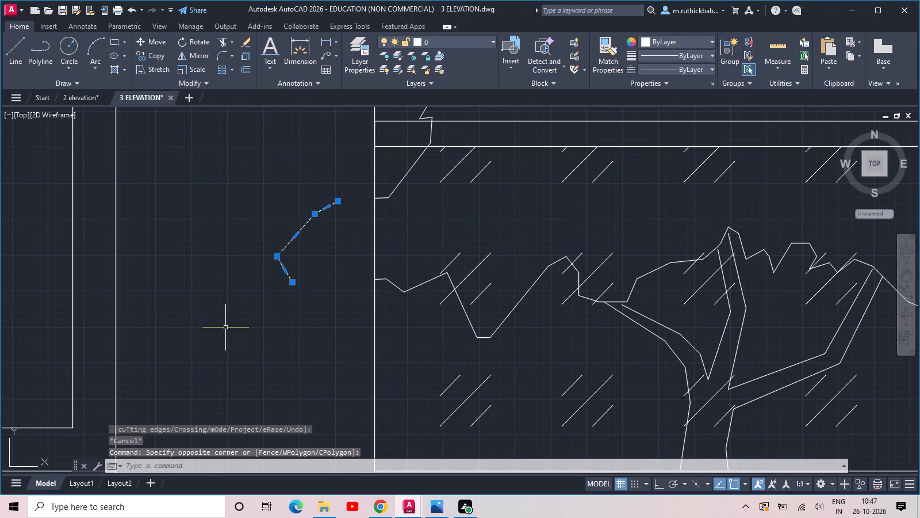
key(Delete)
Examine the cleaned-up balcony and the whole facade, up to the top-floor frame and back down to the main gate.
scroll(224, 312, down, 3)
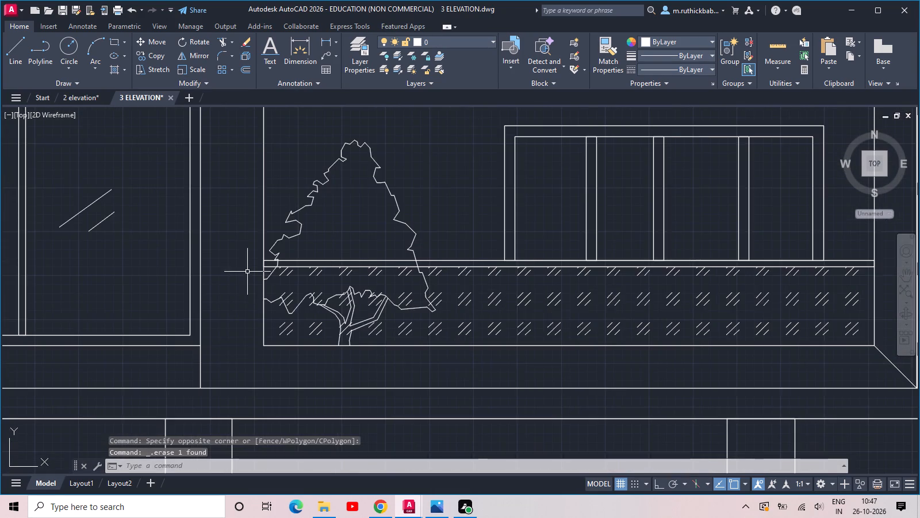
scroll(247, 272, down, 3)
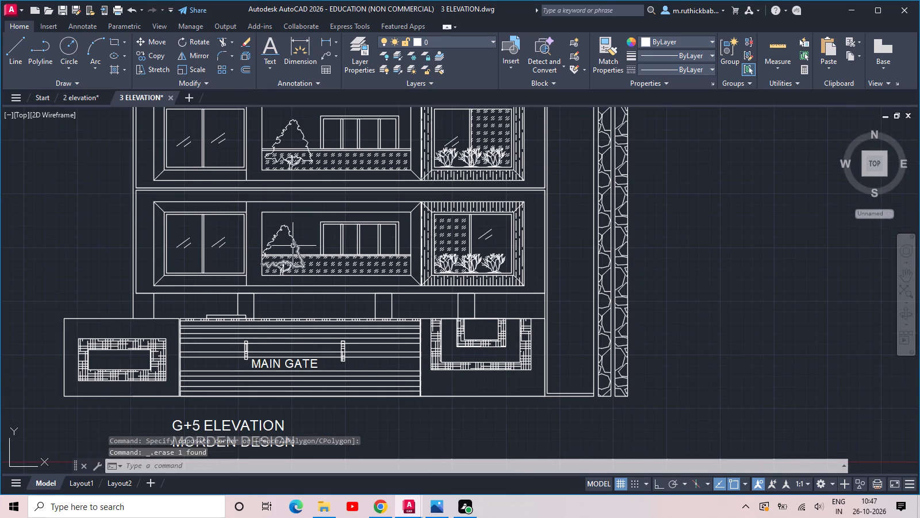
middle_drag(380, 220, 378, 306)
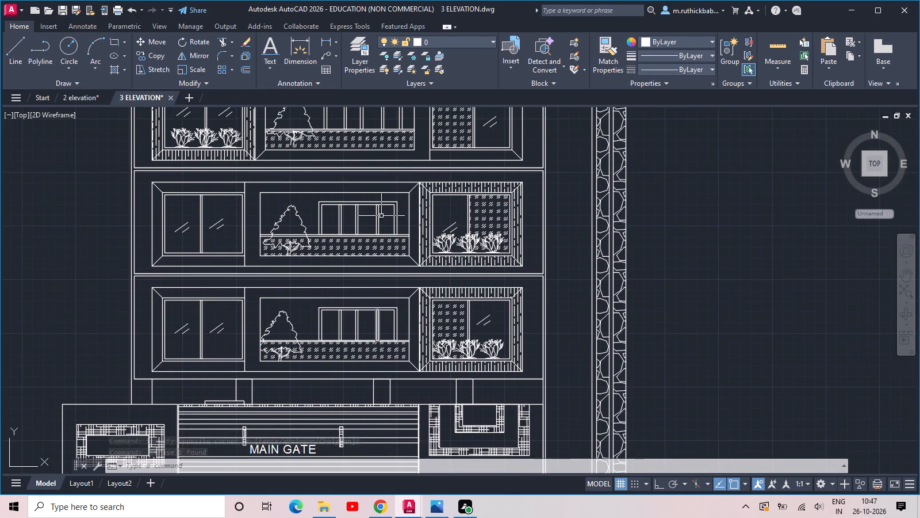
middle_drag(382, 215, 389, 336)
middle_drag(388, 274, 390, 391)
middle_drag(404, 282, 409, 340)
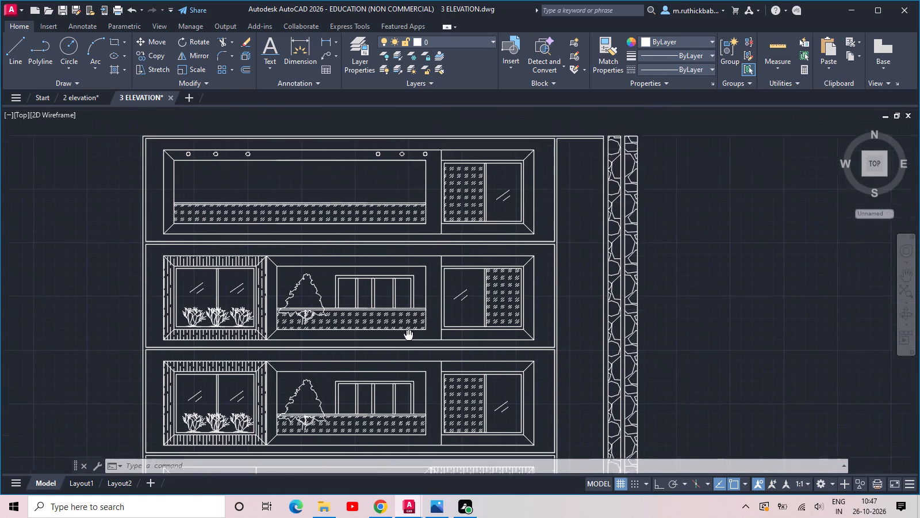
middle_drag(409, 340, 423, 394)
scroll(476, 280, down, 2)
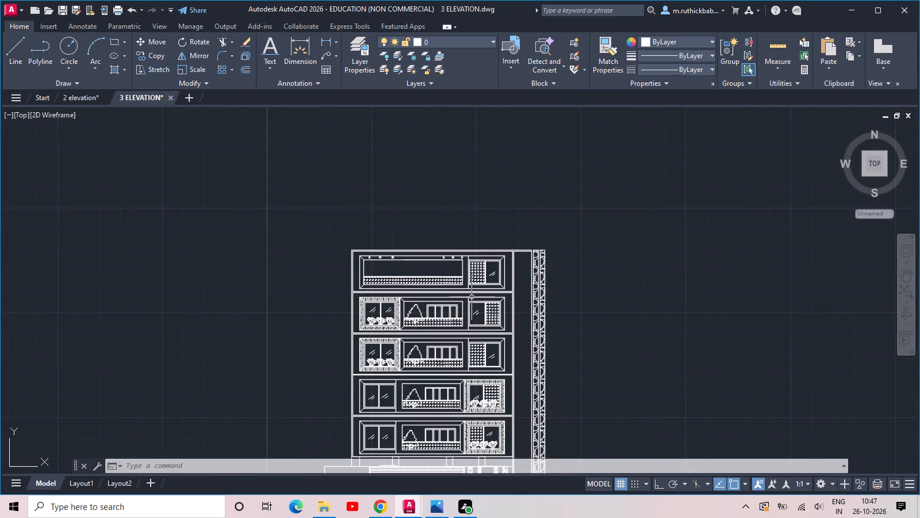
middle_drag(457, 349, 489, 169)
scroll(504, 242, up, 1)
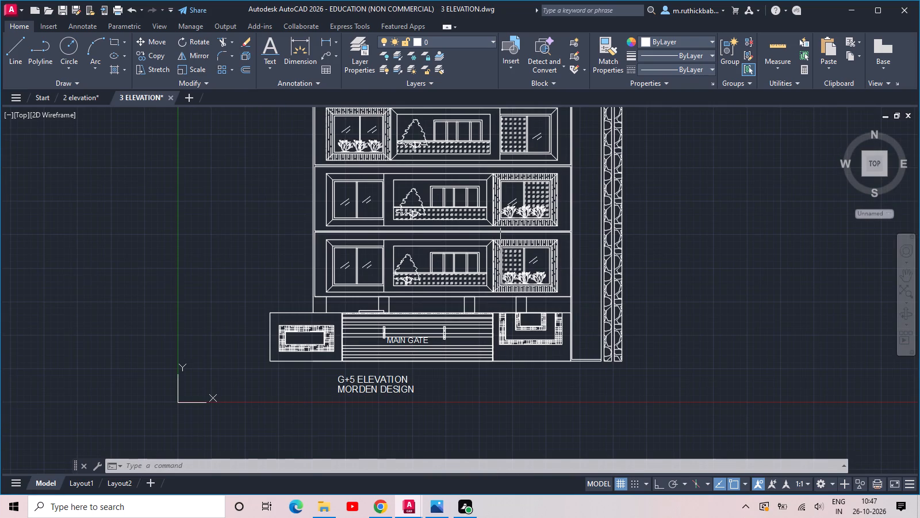
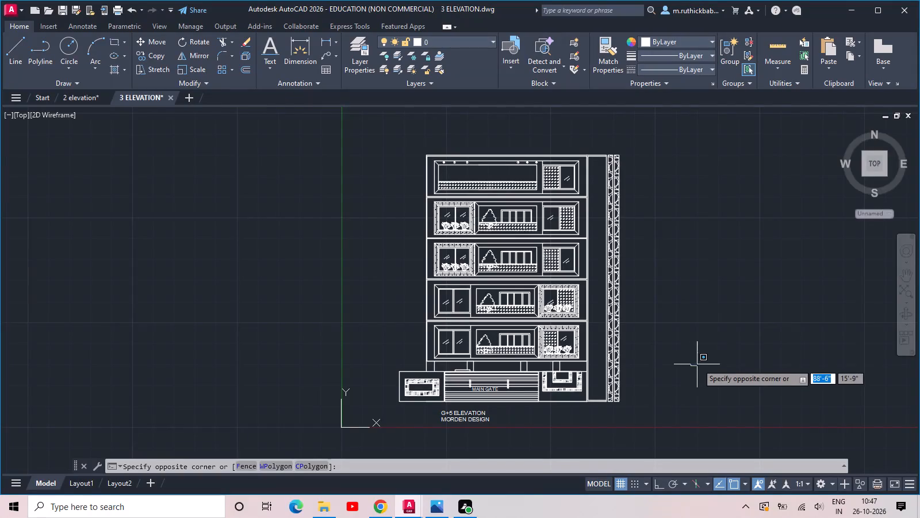
Examine the facade's balconies, windows and planting from the upper floors down to the main gate.
right_click(713, 359)
click(713, 359)
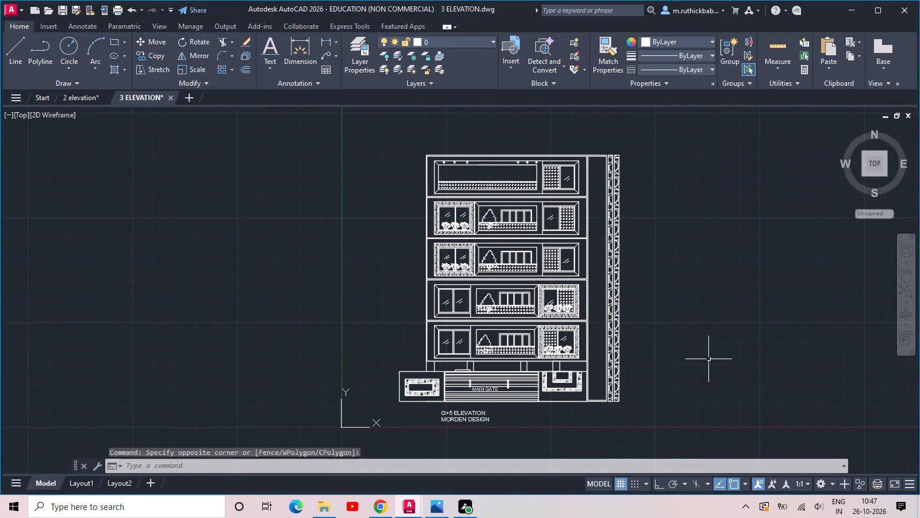
scroll(508, 222, up, 2)
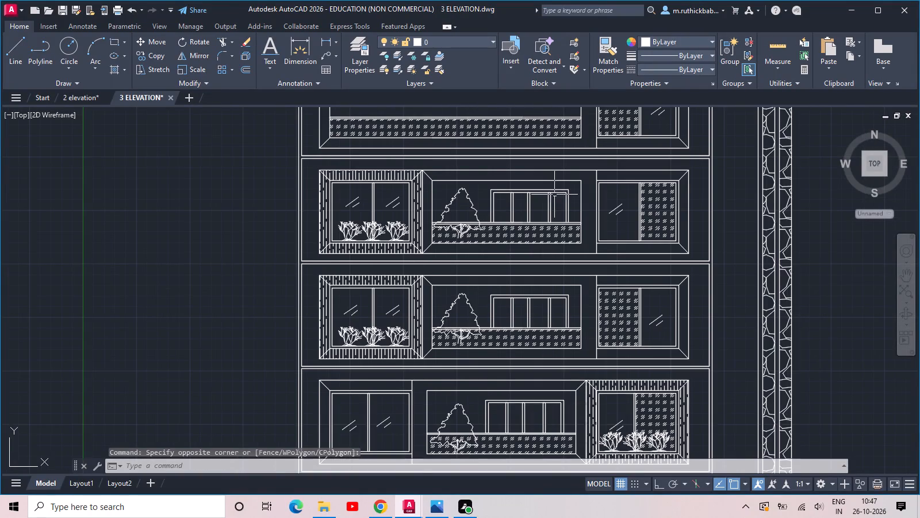
middle_drag(554, 195, 541, 240)
scroll(644, 227, up, 2)
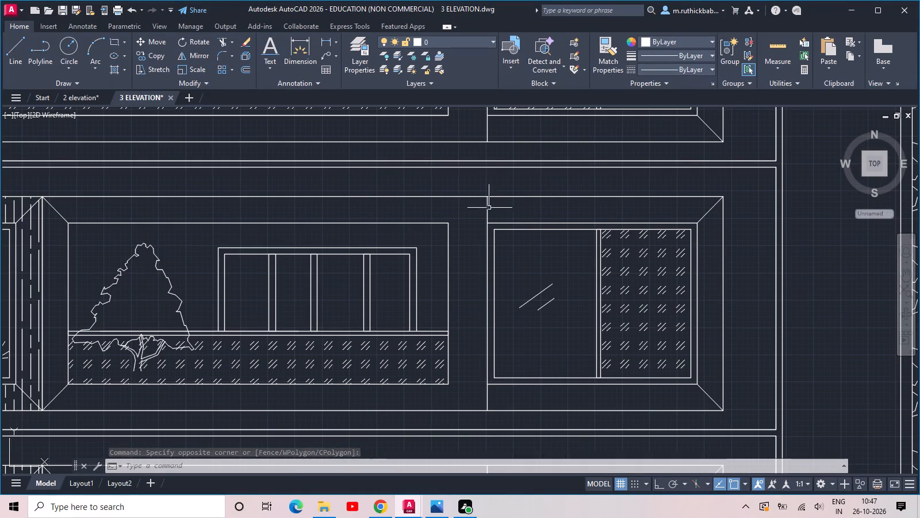
scroll(455, 215, down, 3)
scroll(480, 229, up, 1)
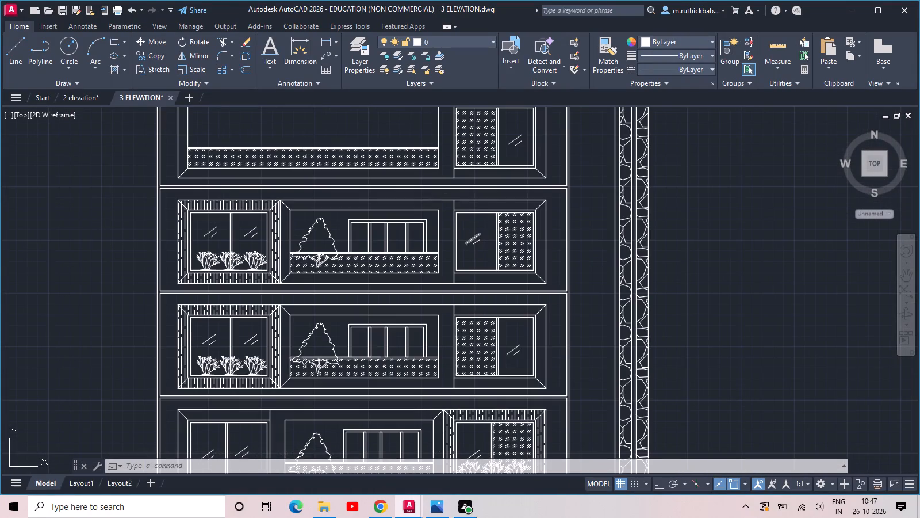
scroll(374, 233, down, 1)
middle_drag(345, 294, 443, 282)
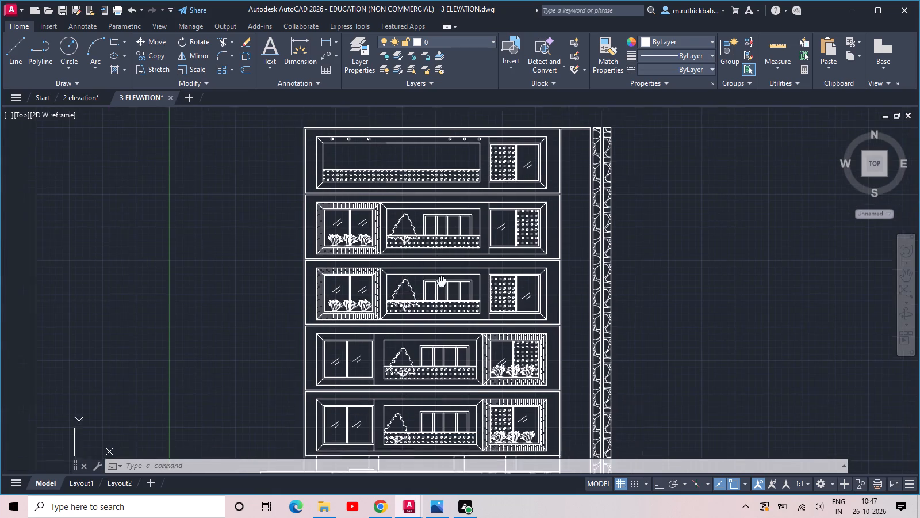
middle_drag(443, 282, 443, 282)
scroll(471, 245, down, 1)
scroll(461, 292, down, 1)
scroll(461, 296, up, 2)
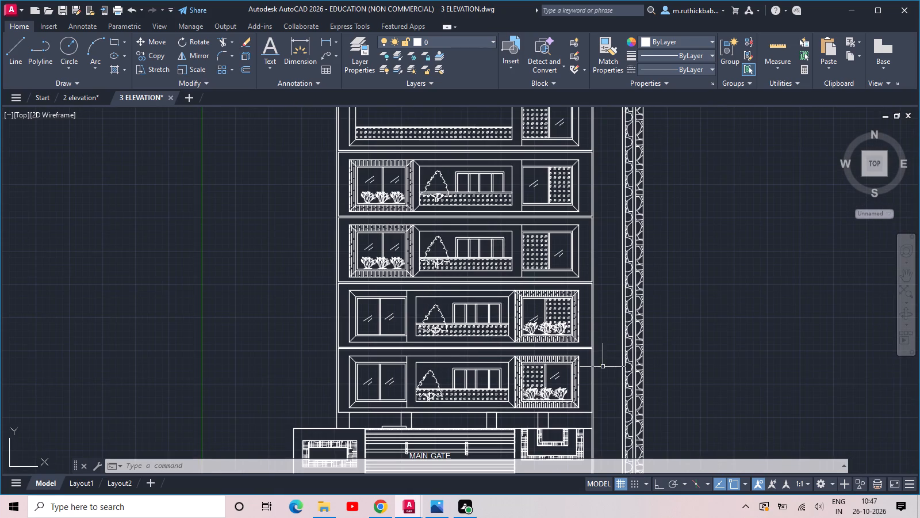
Copy a shrub from the planted window on the lowest balcony floor to the ground outside the stone-clad columns.
scroll(589, 379, up, 1)
click(550, 399)
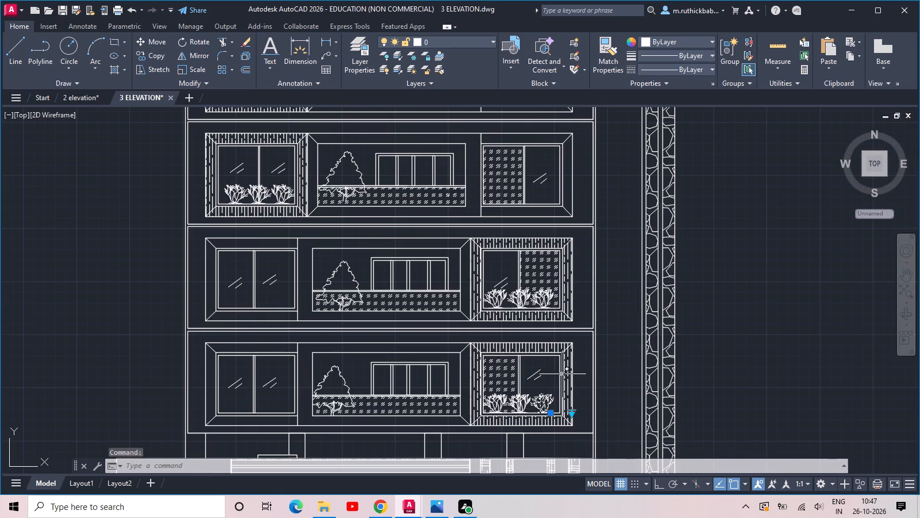
text(CO)
key(space)
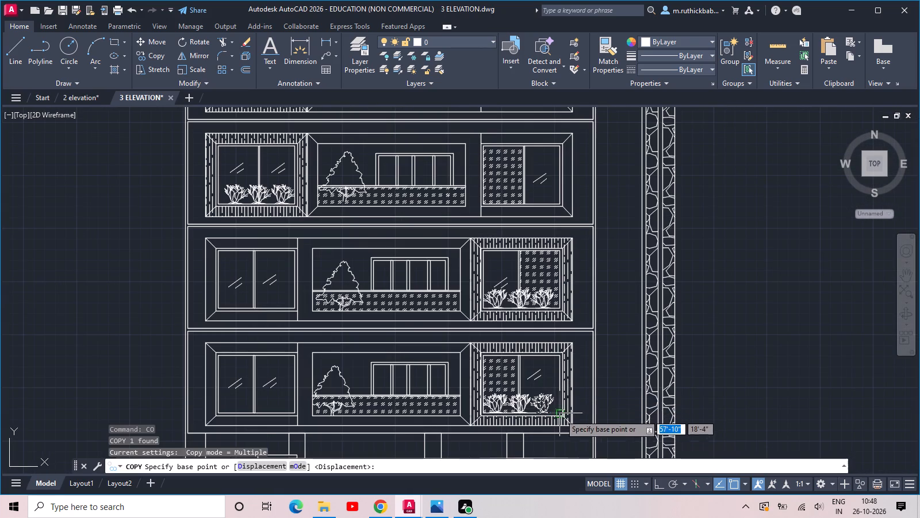
click(546, 414)
middle_drag(553, 406, 516, 98)
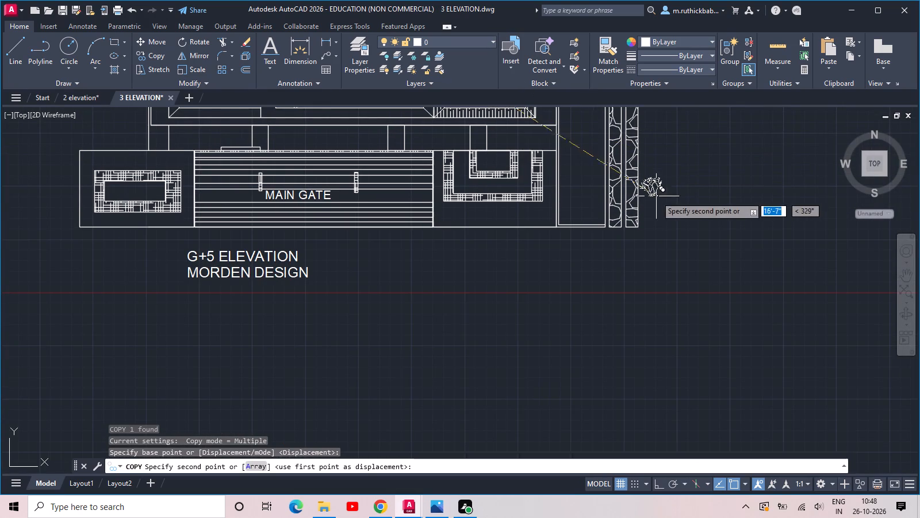
click(695, 227)
key(grave)
key(Escape)
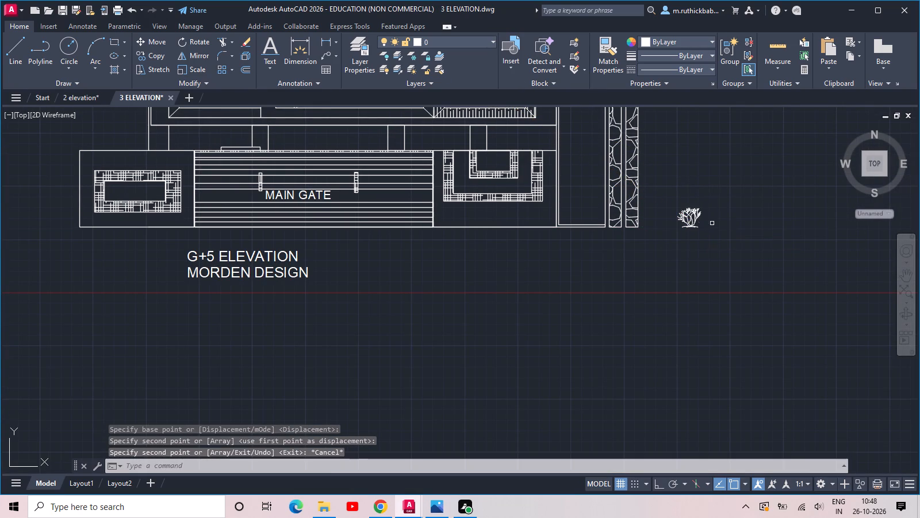
Change the copied shrub beside the building to the Palm (Elevation) tree type.
click(709, 224)
click(681, 210)
click(716, 229)
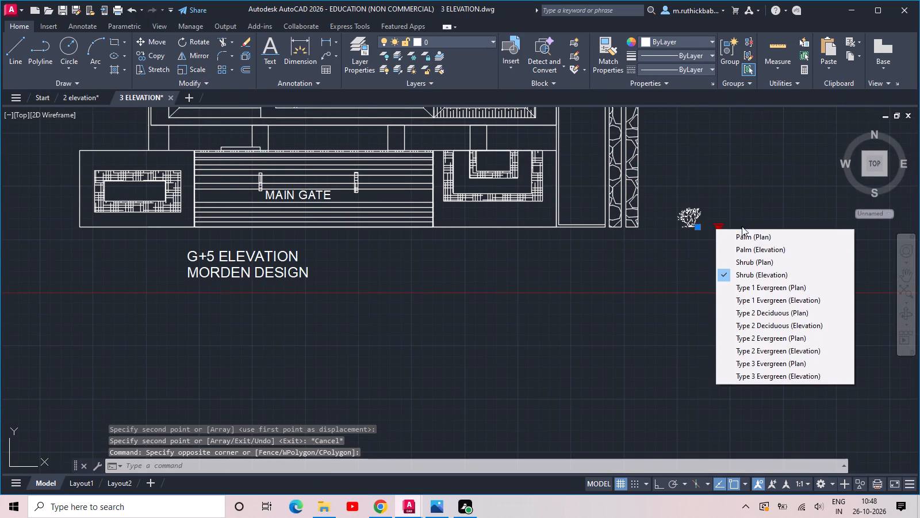
click(757, 247)
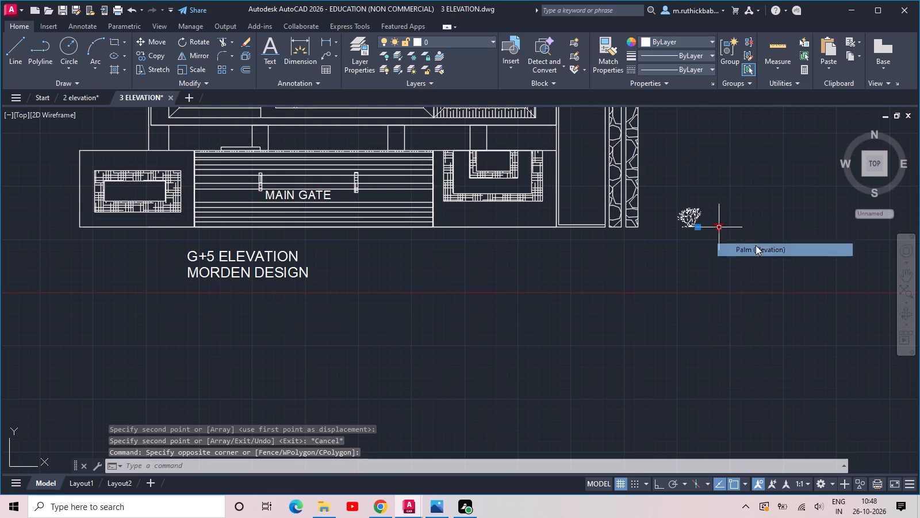
Scale the palm up from its trunk base until its crown reaches the floor just below the top floor.
middle_drag(746, 233, 710, 363)
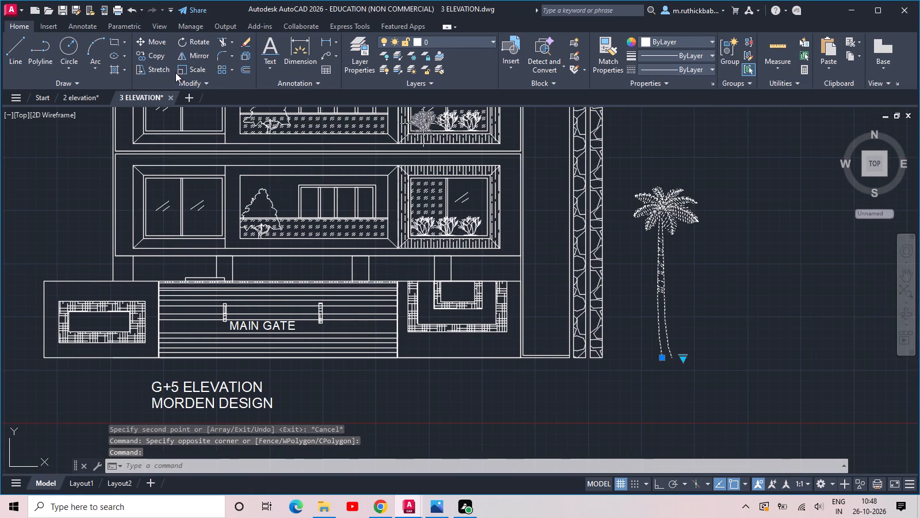
click(186, 71)
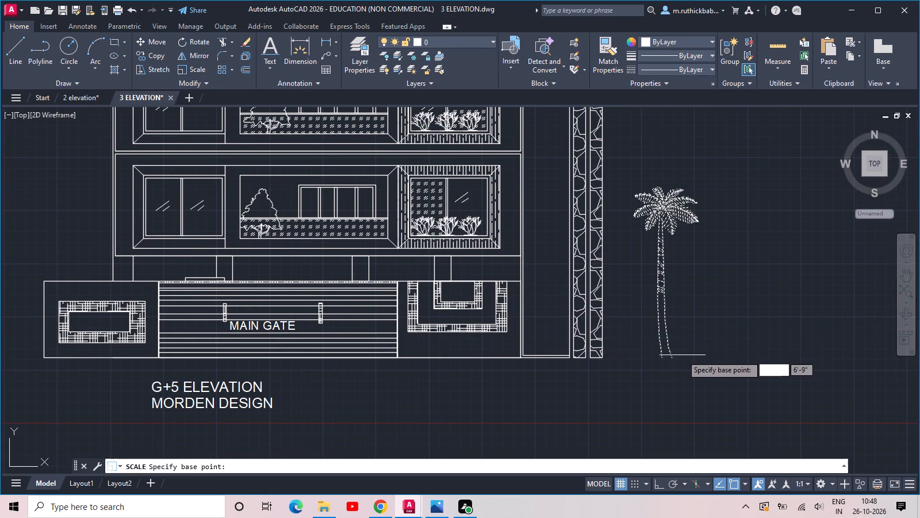
click(661, 359)
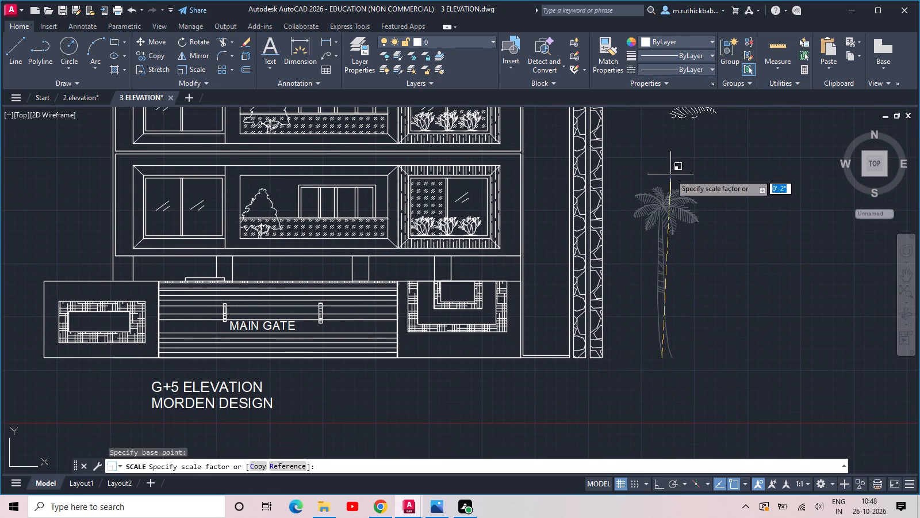
middle_drag(669, 177, 637, 338)
scroll(638, 245, down, 2)
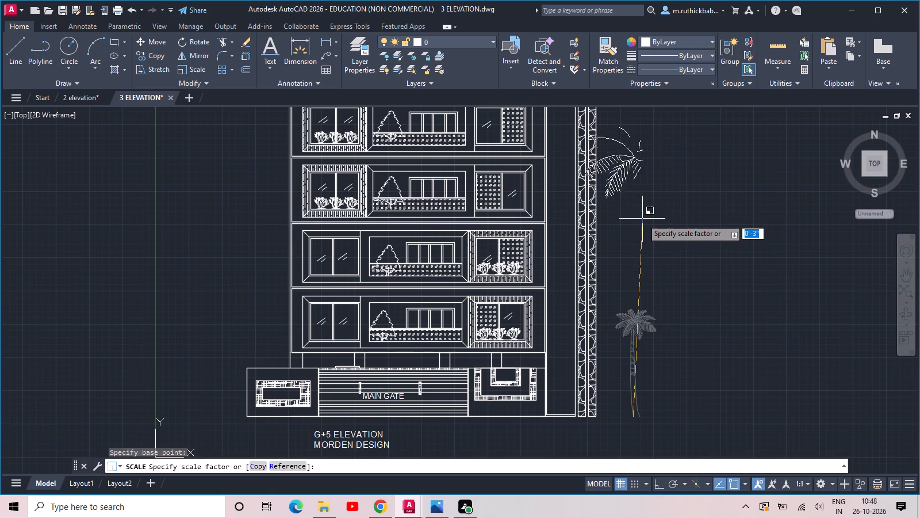
scroll(642, 219, down, 1)
click(641, 217)
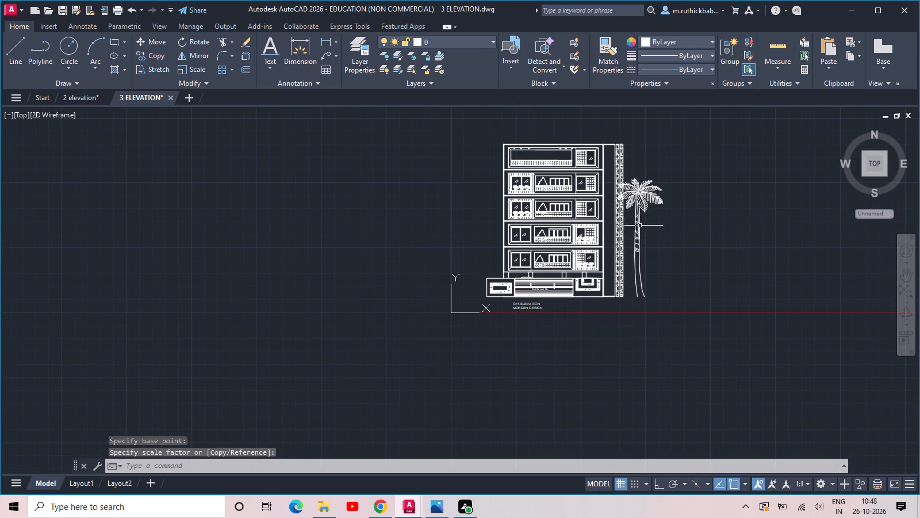
Copy the enlarged palm about 11'-5" outward from the building along the ground level.
click(656, 284)
click(637, 271)
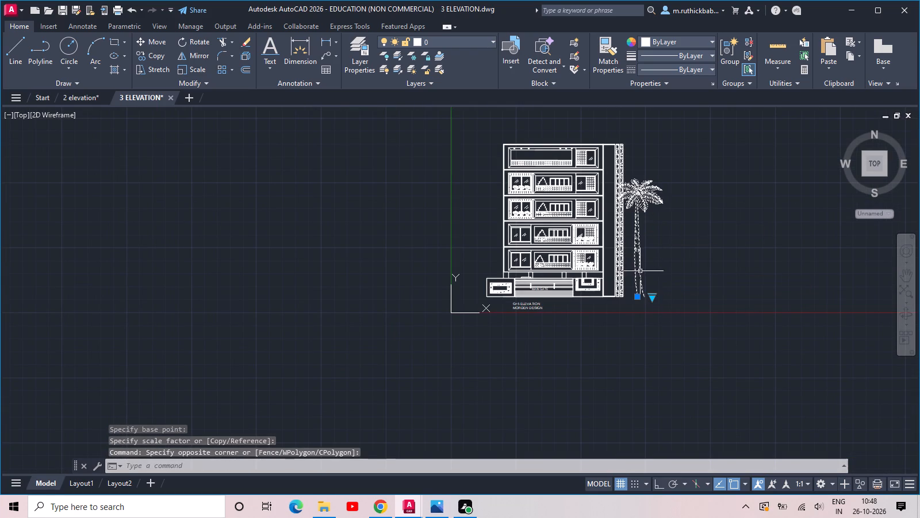
key(c)
key(o)
key(space)
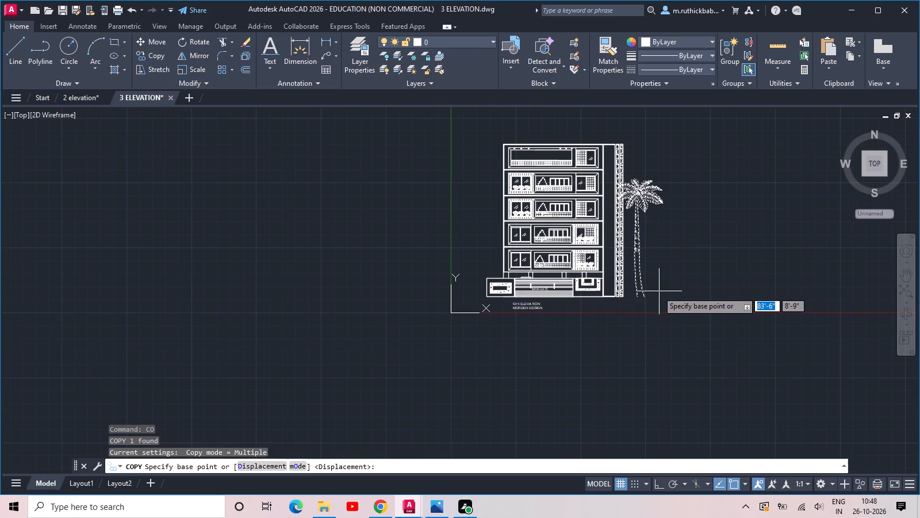
click(645, 298)
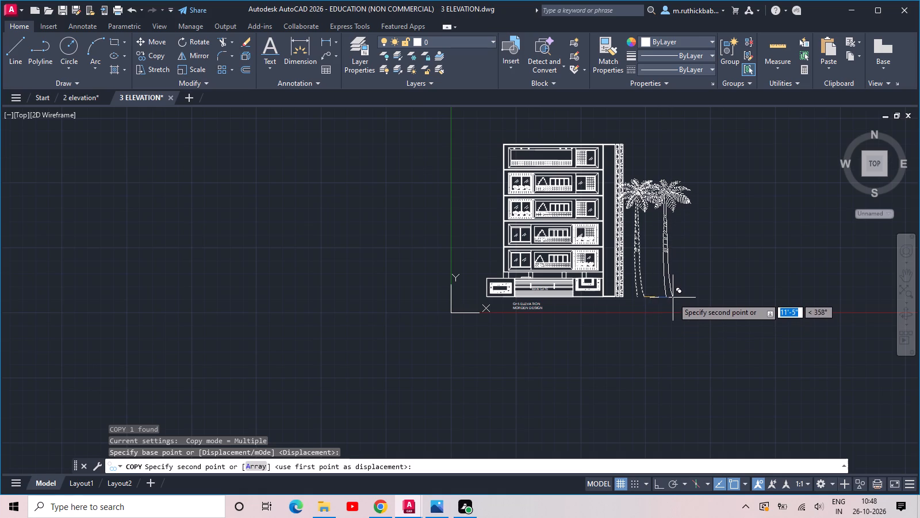
click(673, 297)
key(grave)
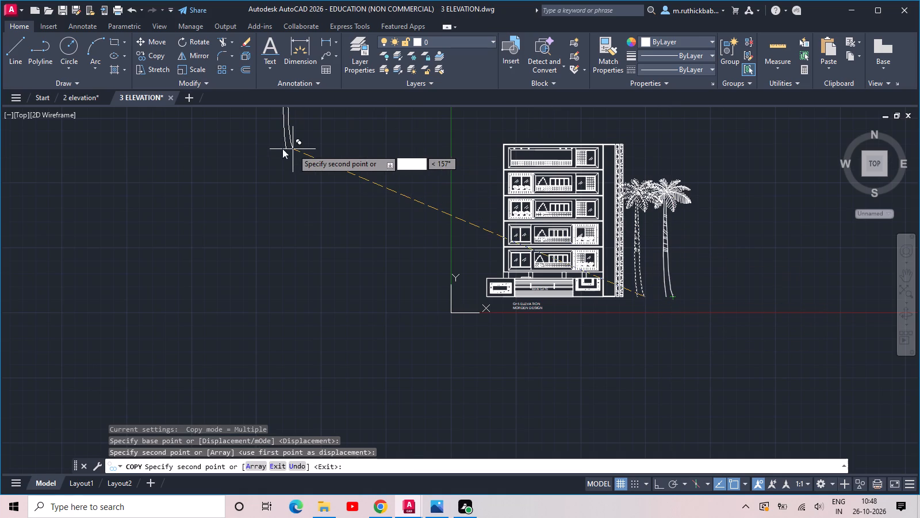
key(Escape)
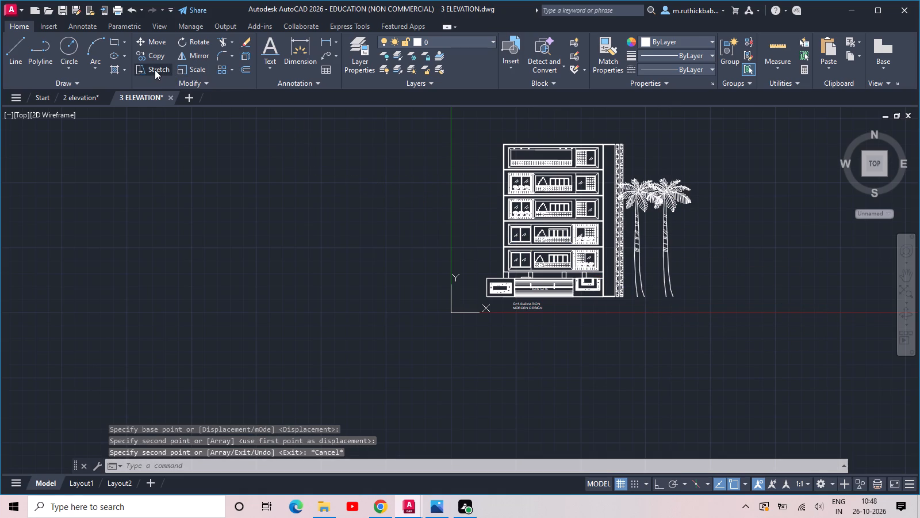
Scale the outer palm down from its trunk base so it stands noticeably shorter than the first palm.
click(190, 71)
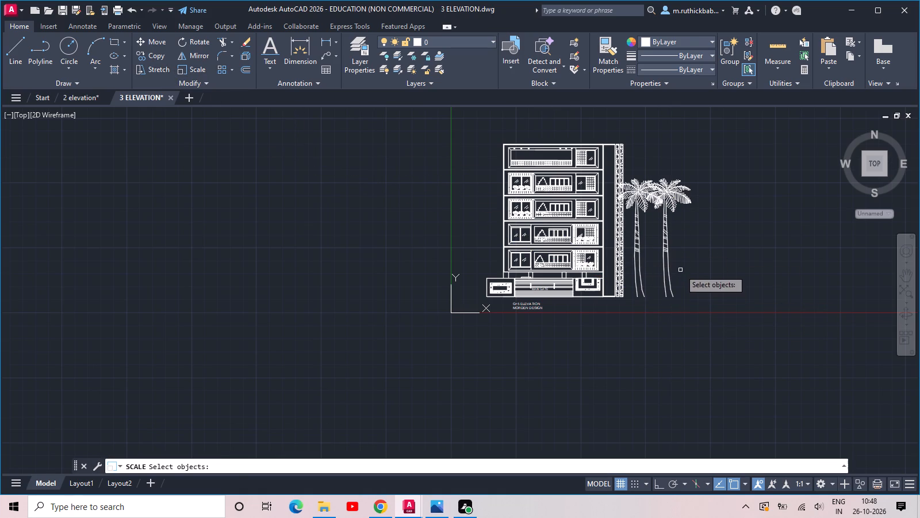
click(680, 268)
click(658, 292)
key(space)
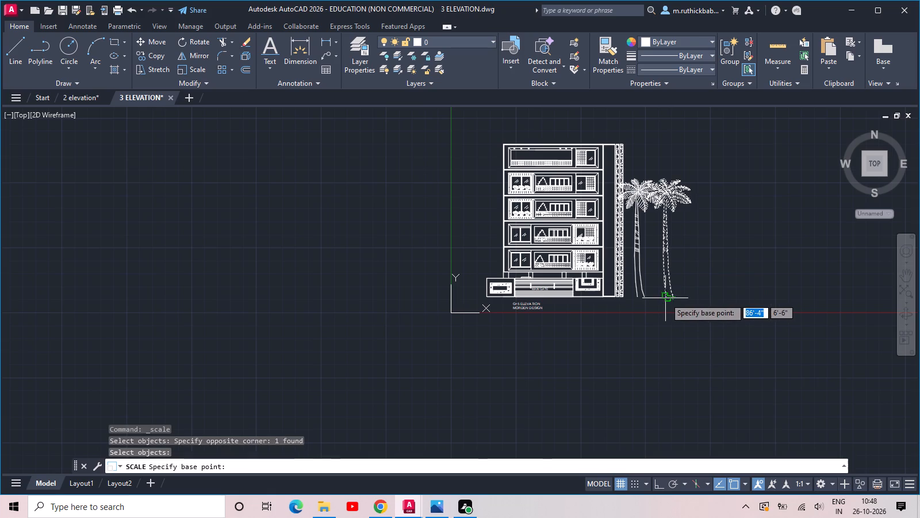
click(665, 298)
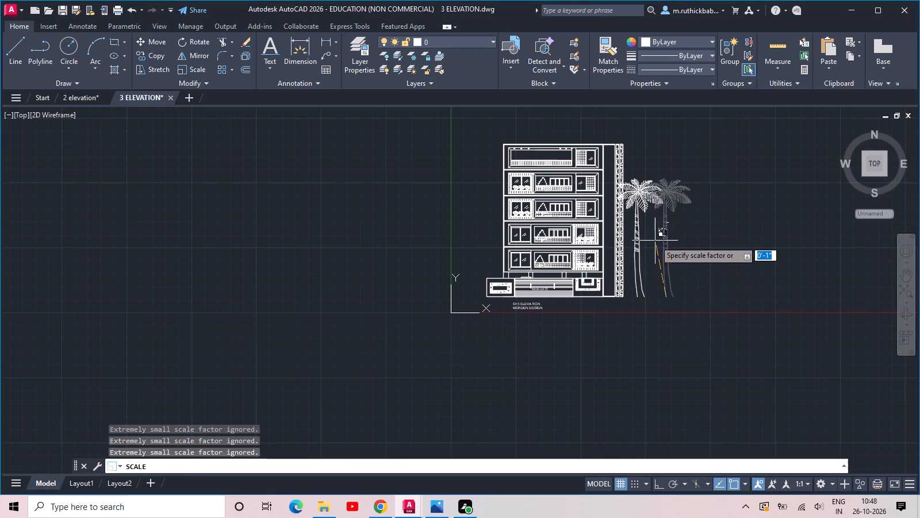
click(655, 240)
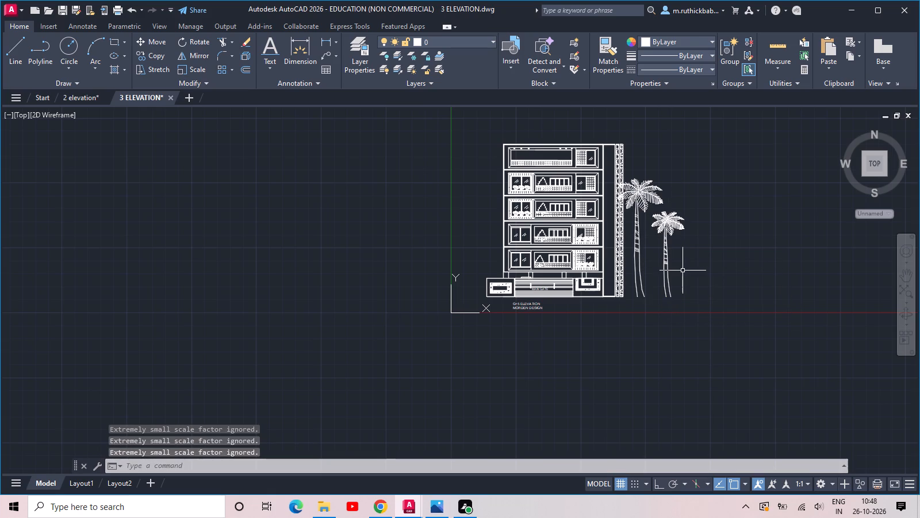
key(Escape)
Move the shorter palm horizontally about 4'-5" towards the taller palm.
click(686, 303)
click(661, 275)
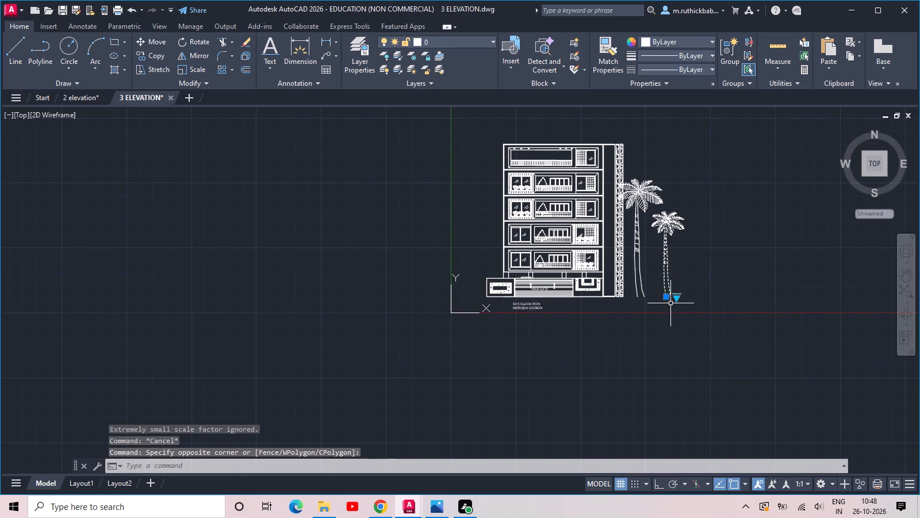
click(665, 296)
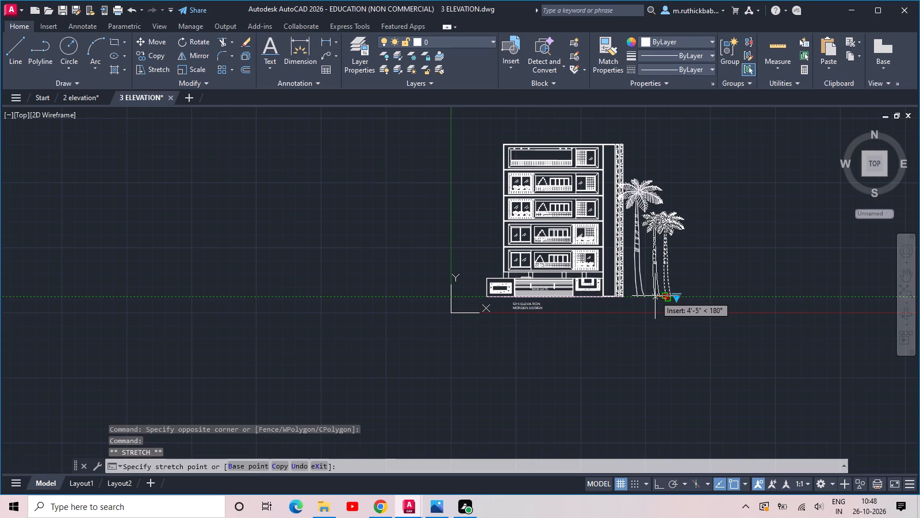
click(655, 296)
key(Escape)
Draw a wavy ground line with Spline from the base of the stone-clad strip, past both palm trunks and well beyond them.
scroll(658, 287, up, 1)
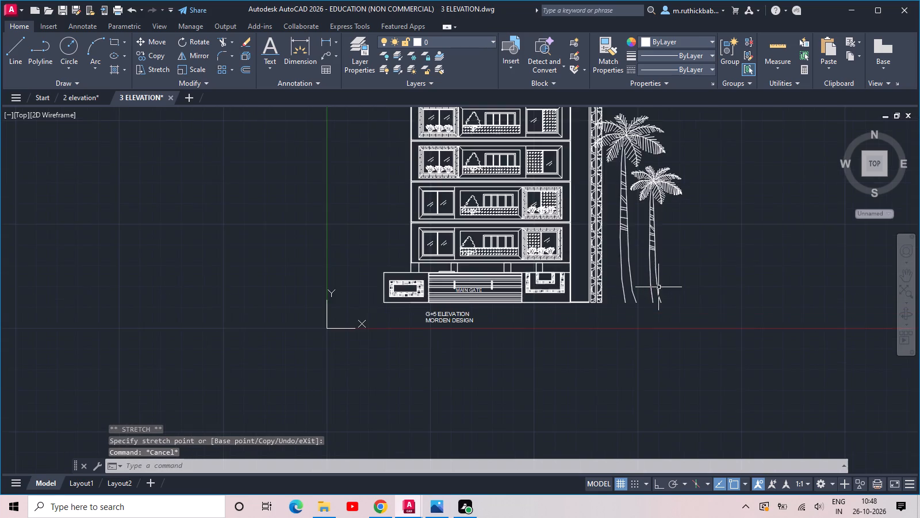
scroll(658, 287, down, 1)
scroll(655, 289, up, 4)
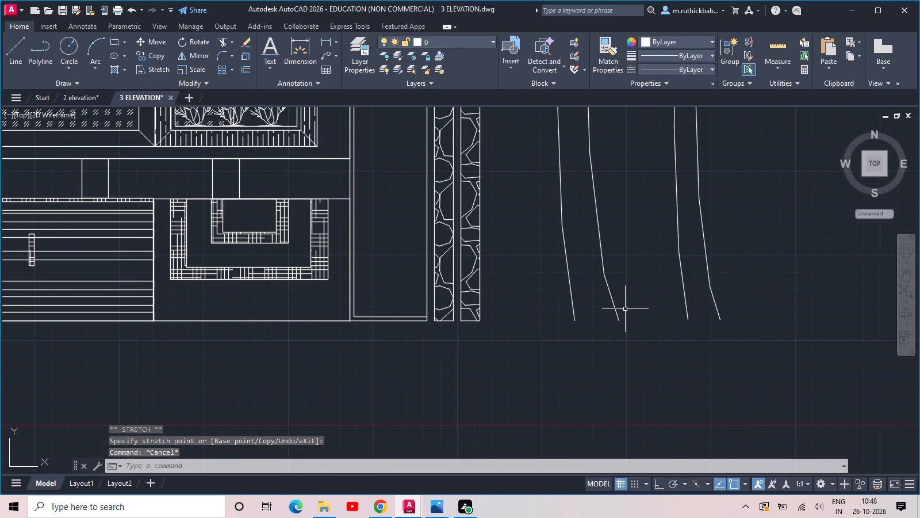
key(s)
text(PL)
key(space)
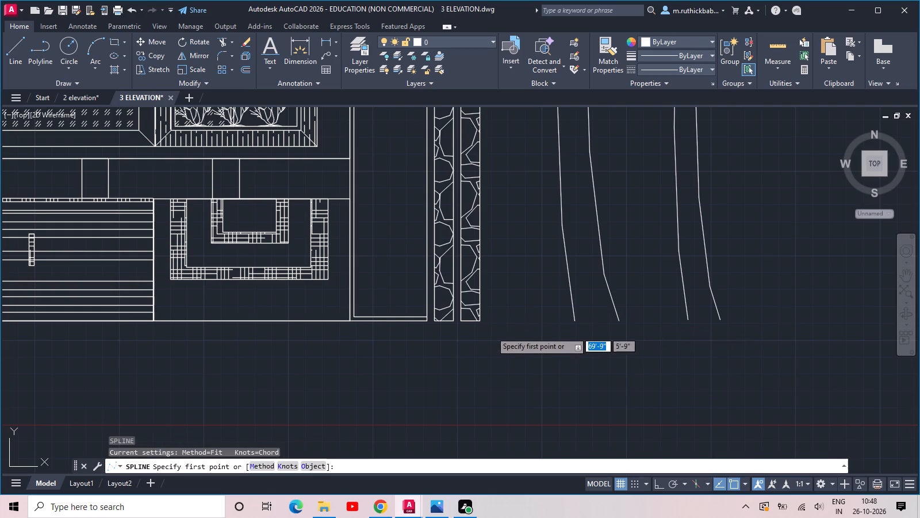
drag(481, 322, 489, 324)
click(531, 310)
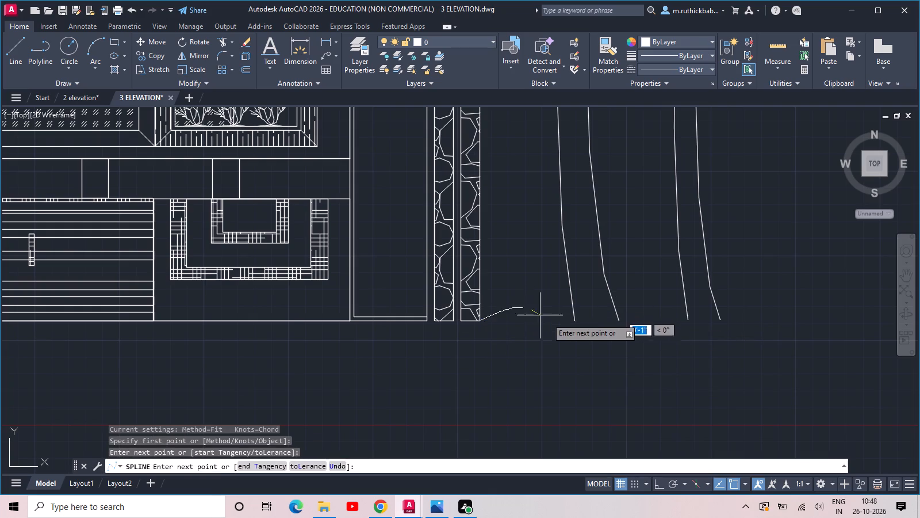
click(597, 328)
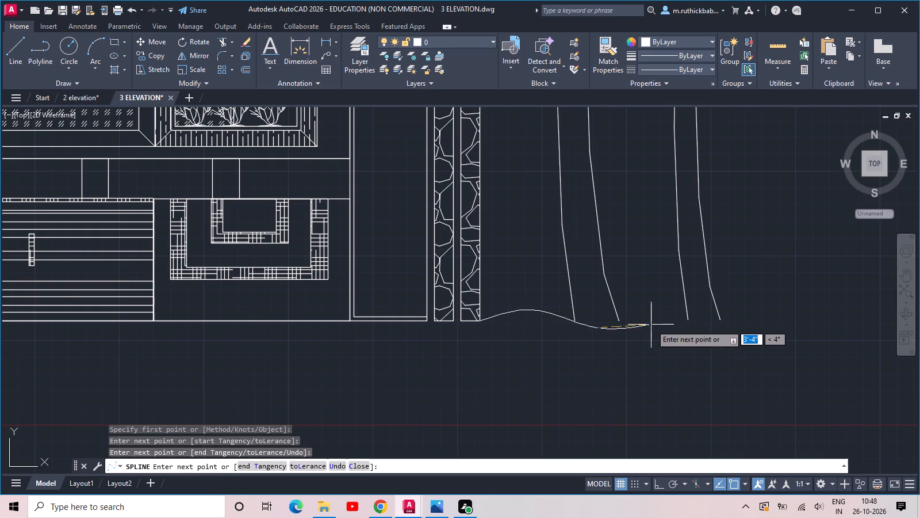
click(655, 317)
click(685, 314)
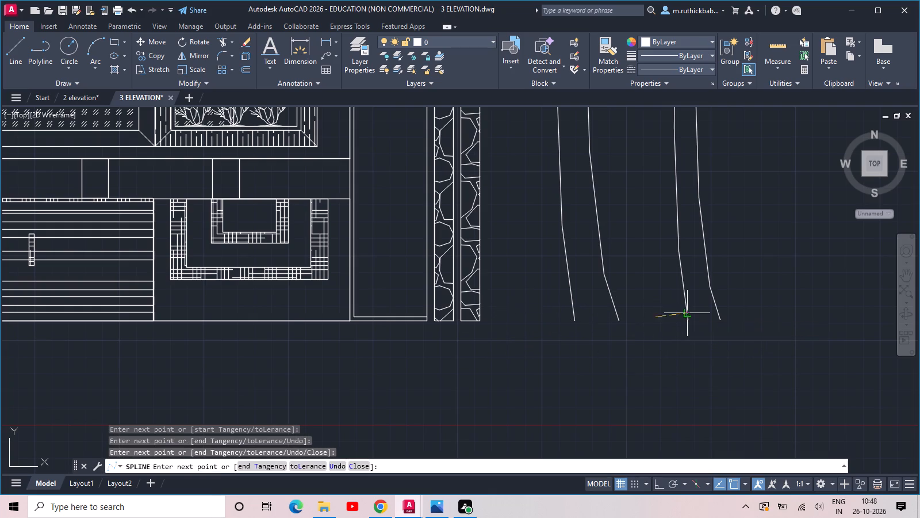
click(758, 328)
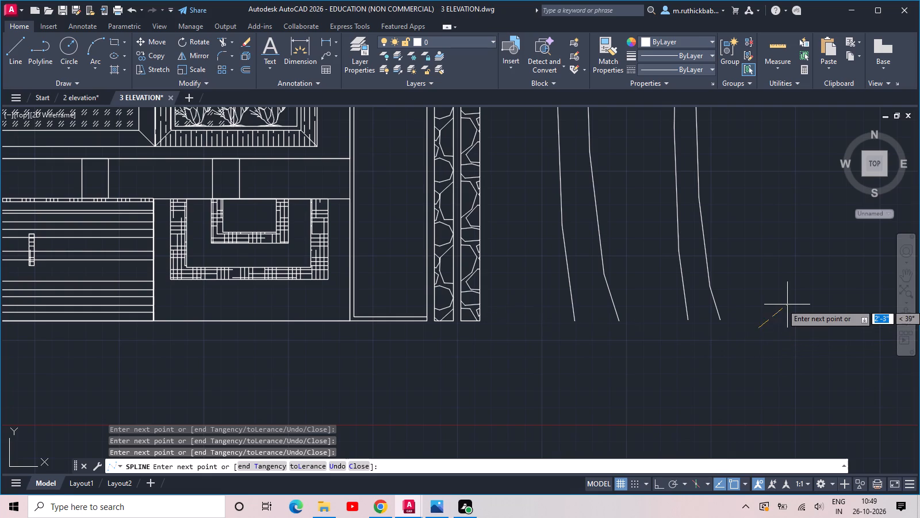
click(787, 304)
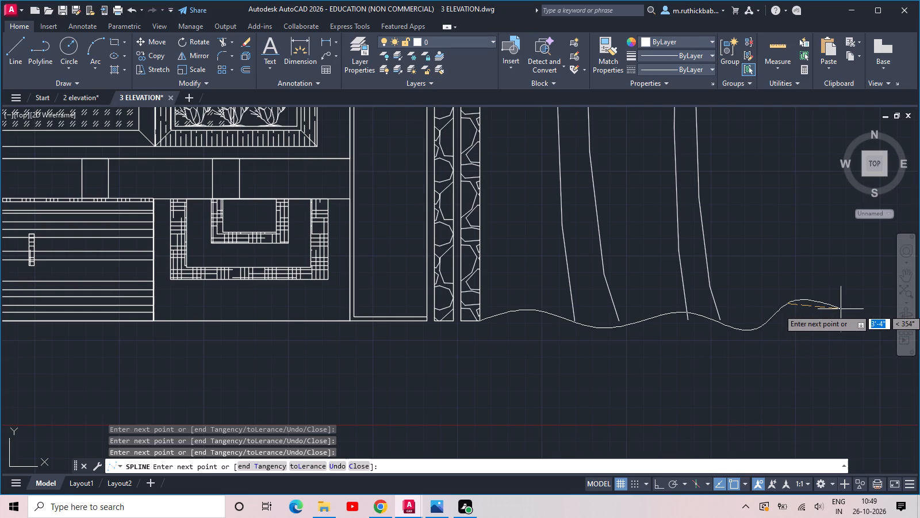
middle_drag(841, 310, 527, 266)
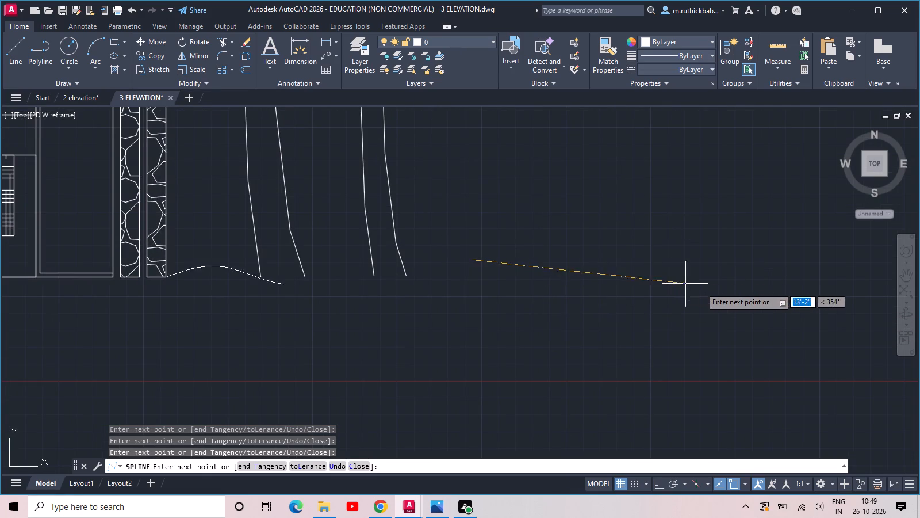
click(719, 288)
click(819, 288)
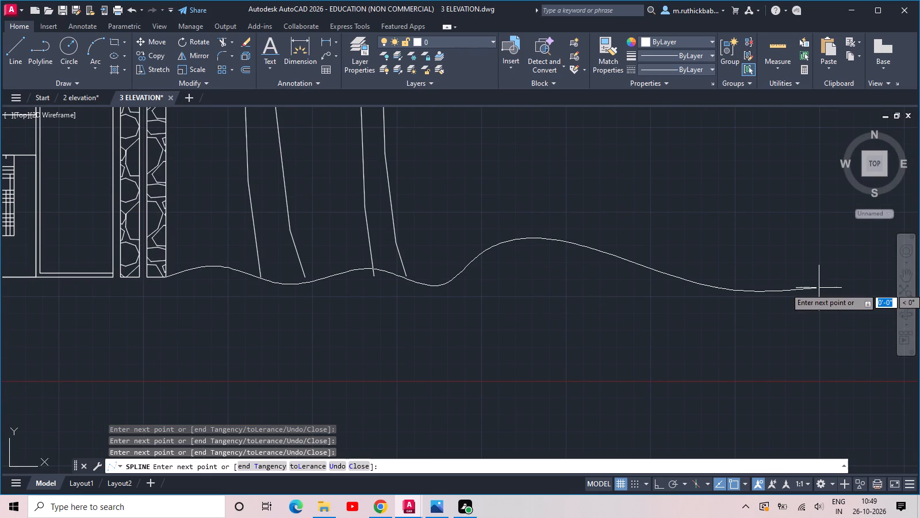
click(819, 288)
drag(834, 285, 851, 287)
click(877, 288)
double_click(877, 288)
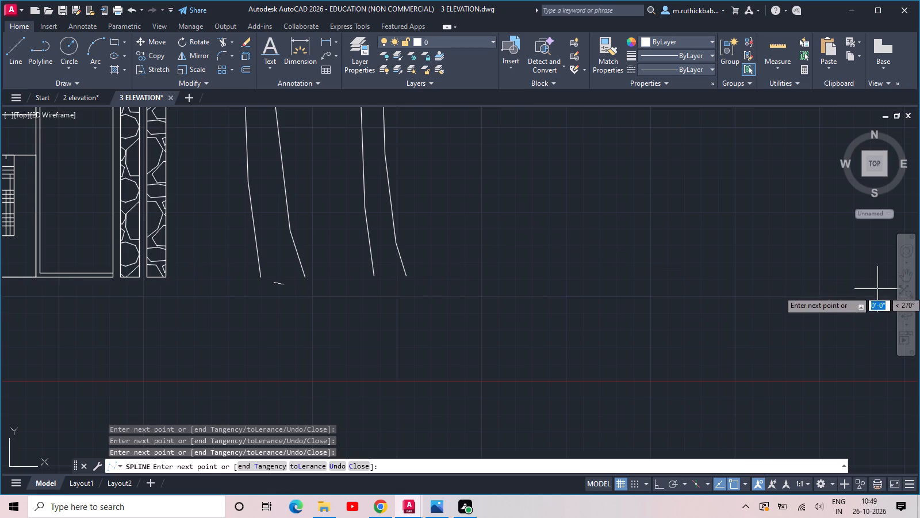
key(Return)
Inspect the whole elevation with its new ground line, and examine the crowns and trunks of the two palms.
scroll(751, 303, down, 4)
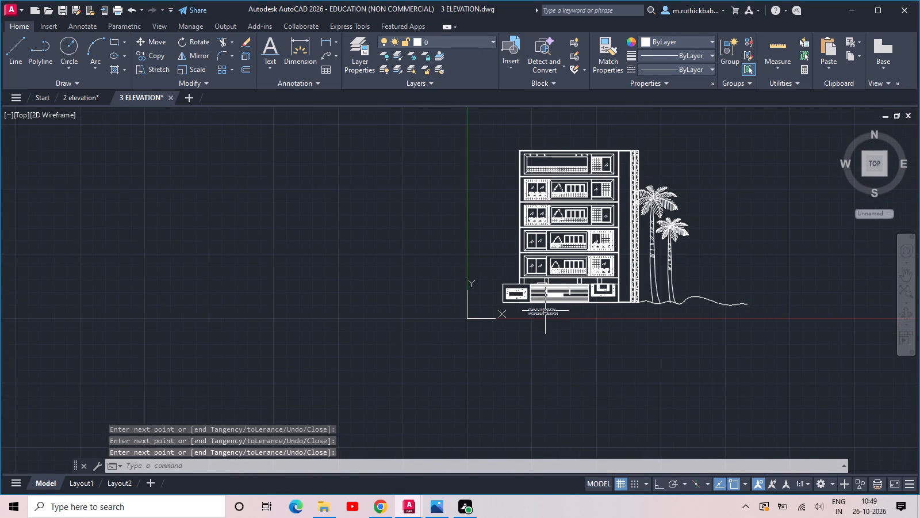
scroll(588, 296, up, 1)
middle_drag(642, 297, 641, 362)
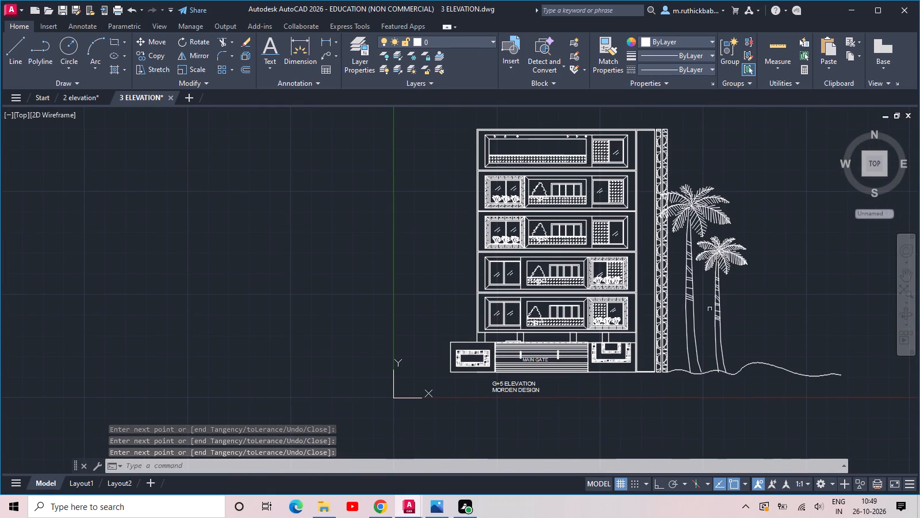
scroll(704, 304, down, 1)
scroll(706, 297, up, 1)
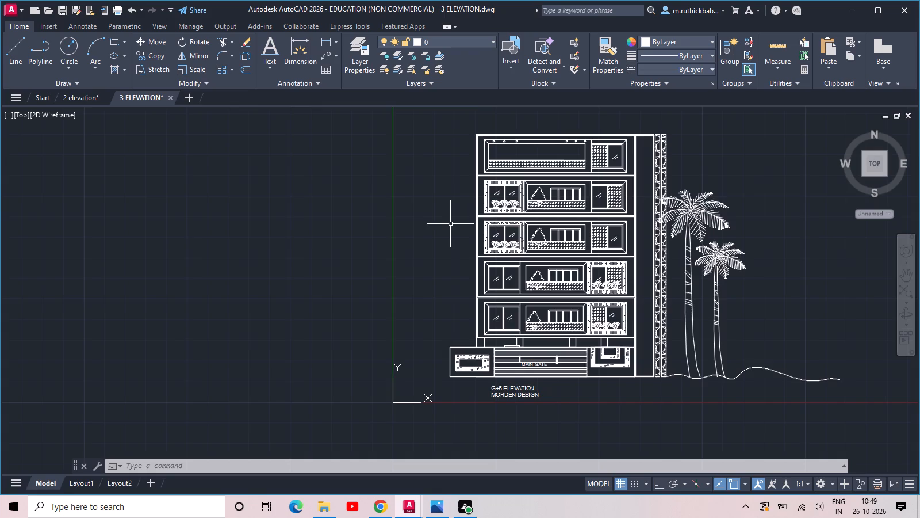
scroll(450, 224, down, 2)
scroll(450, 224, up, 2)
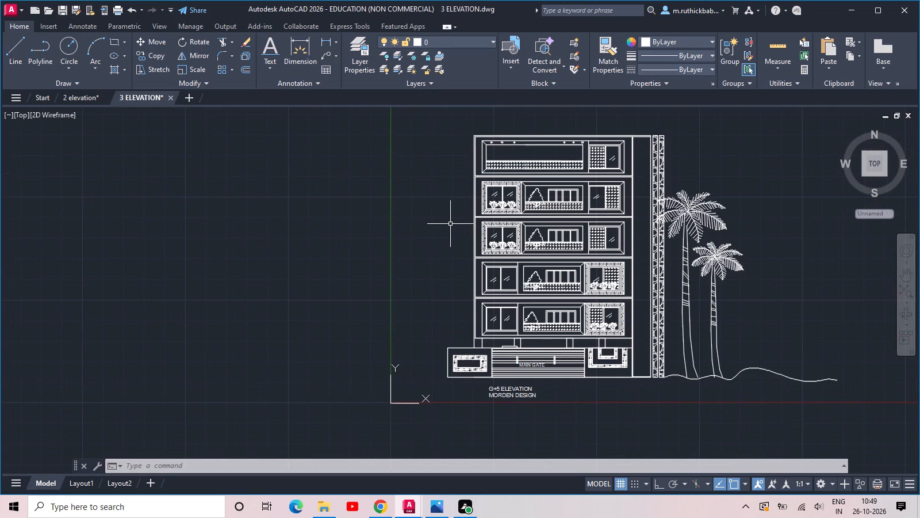
scroll(450, 224, down, 1)
middle_drag(450, 224, 370, 241)
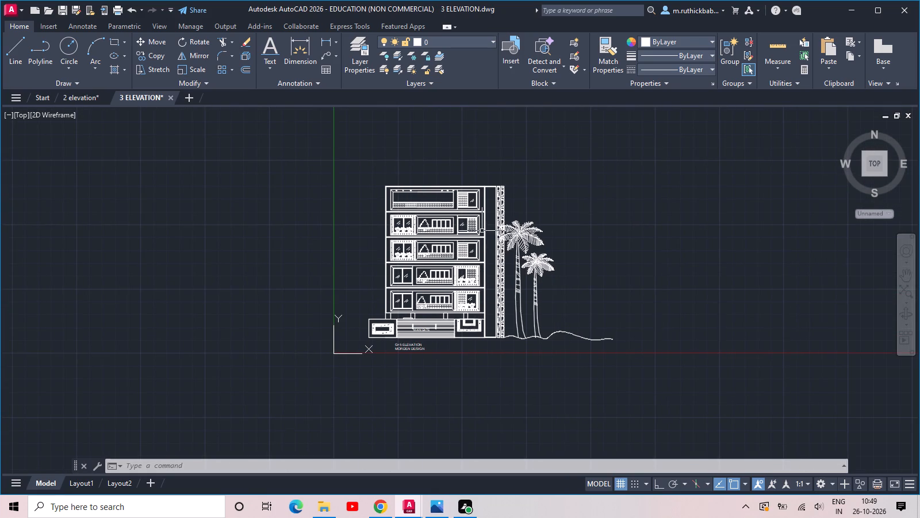
scroll(488, 196, up, 2)
scroll(488, 196, down, 2)
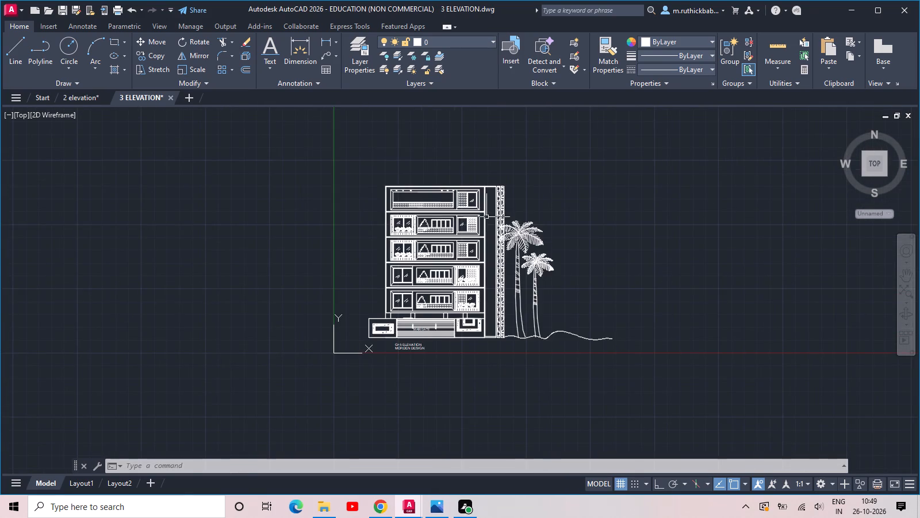
scroll(484, 252, down, 1)
scroll(494, 378, up, 2)
middle_drag(591, 105, 565, 359)
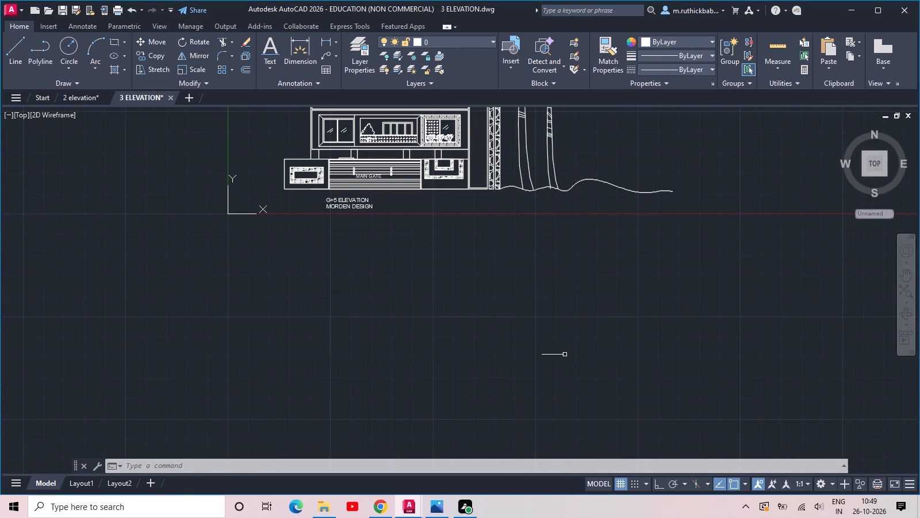
middle_drag(553, 275, 547, 468)
scroll(545, 277, up, 2)
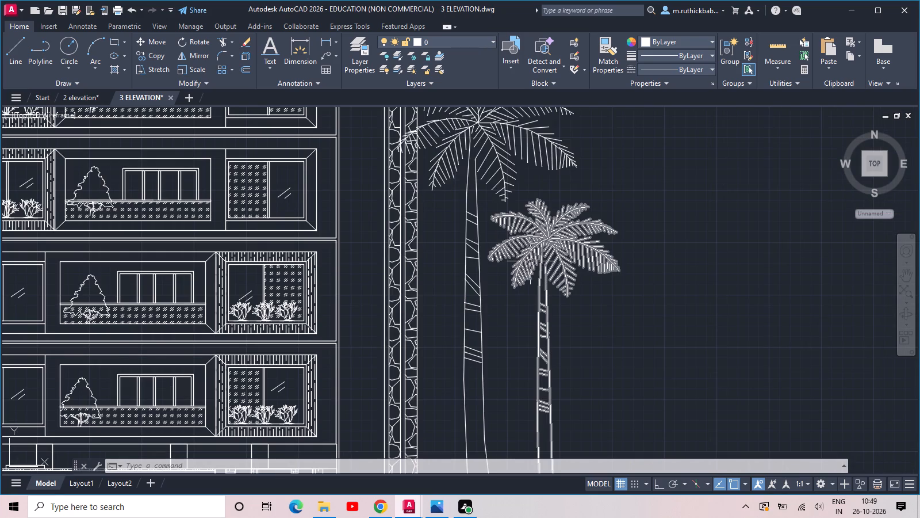
scroll(528, 261, up, 1)
middle_drag(450, 166, 459, 199)
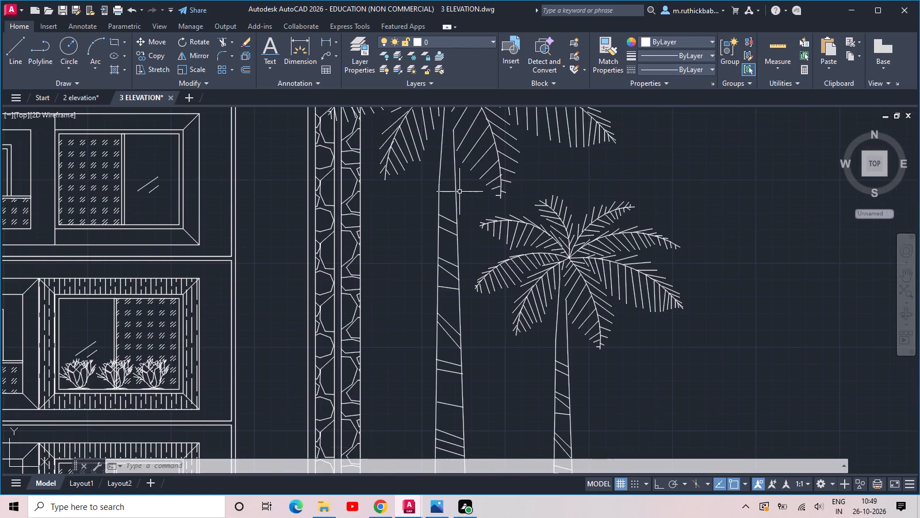
scroll(459, 192, down, 2)
scroll(509, 242, up, 3)
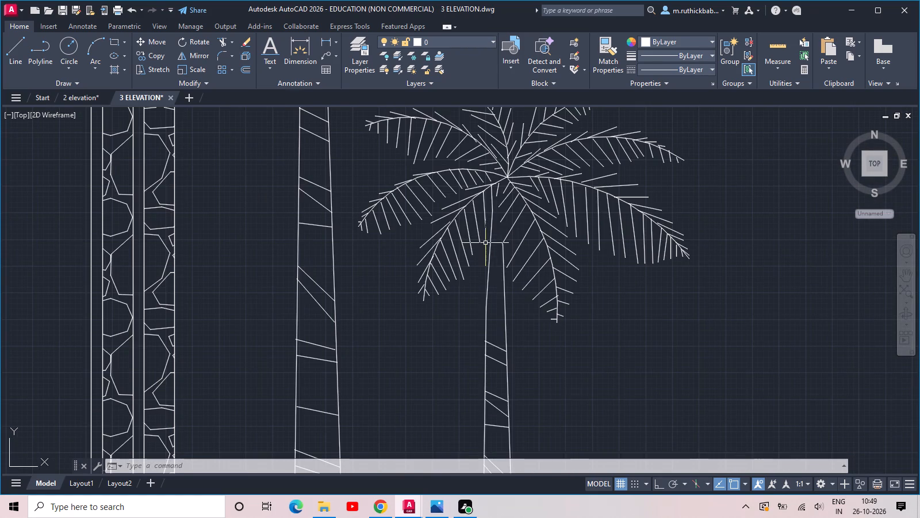
scroll(485, 243, up, 1)
scroll(482, 251, down, 1)
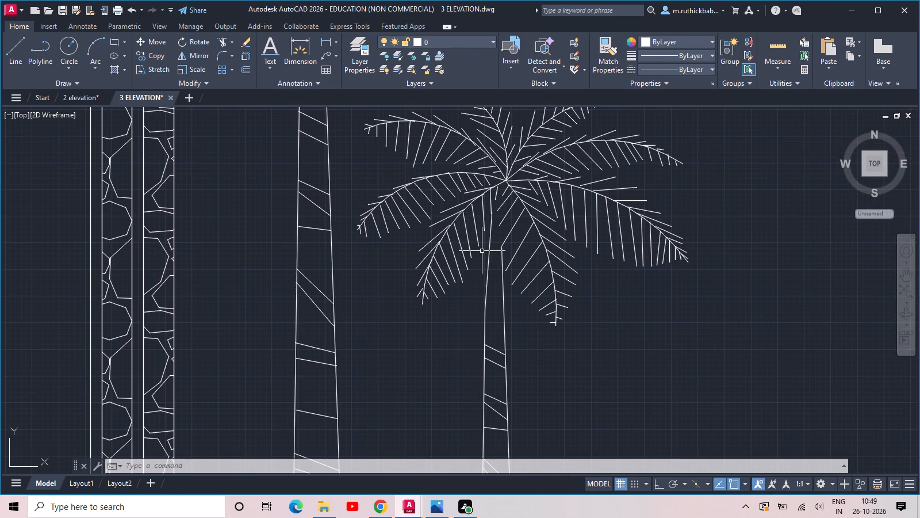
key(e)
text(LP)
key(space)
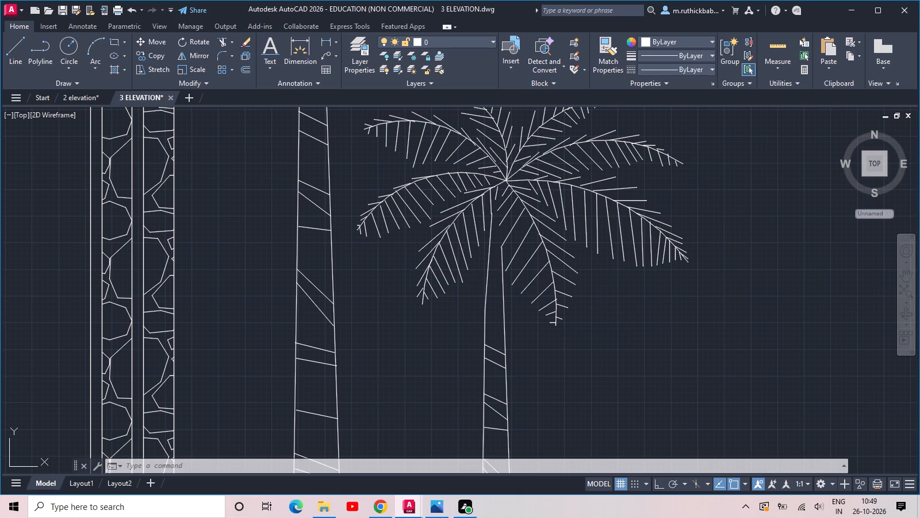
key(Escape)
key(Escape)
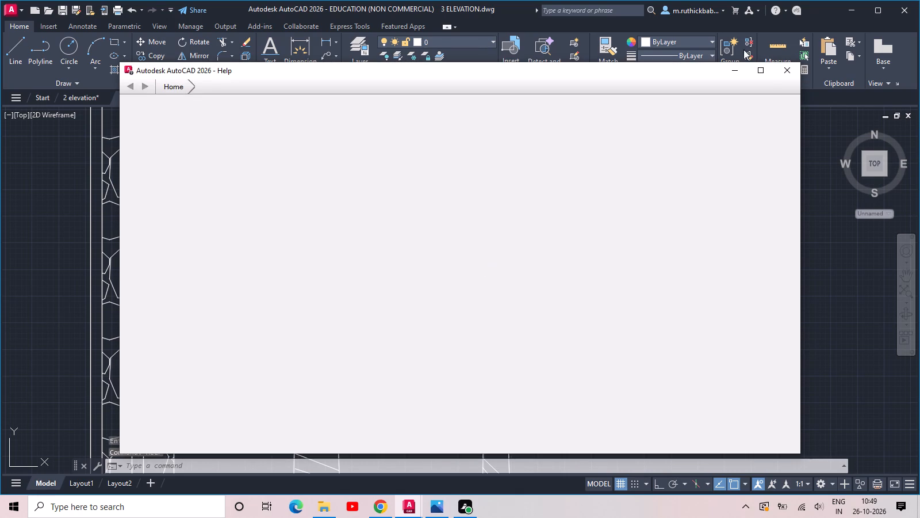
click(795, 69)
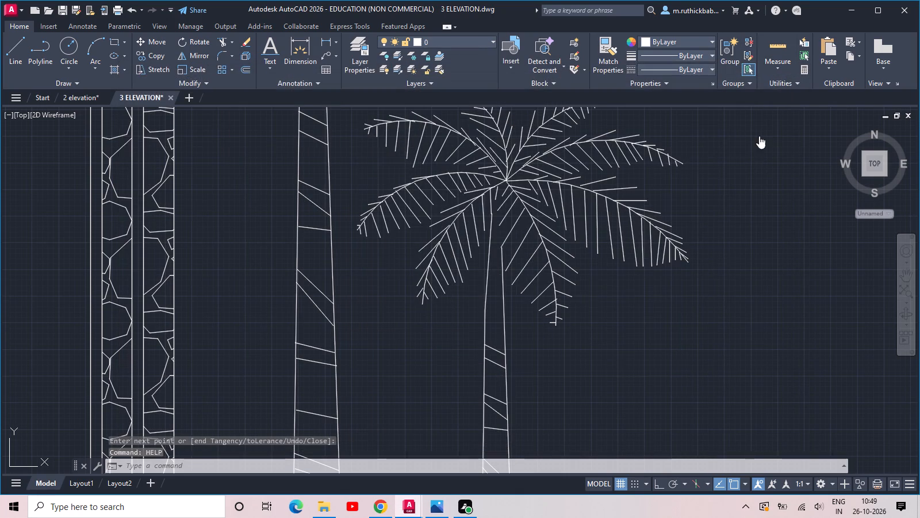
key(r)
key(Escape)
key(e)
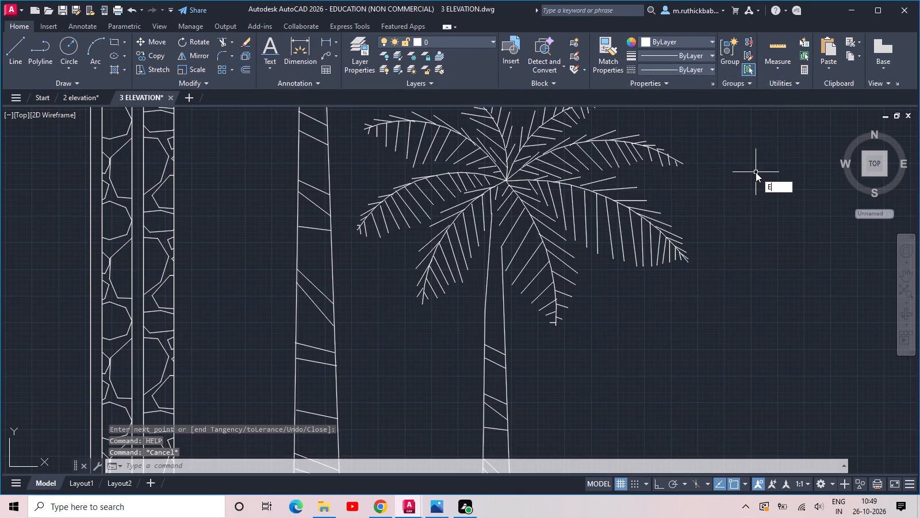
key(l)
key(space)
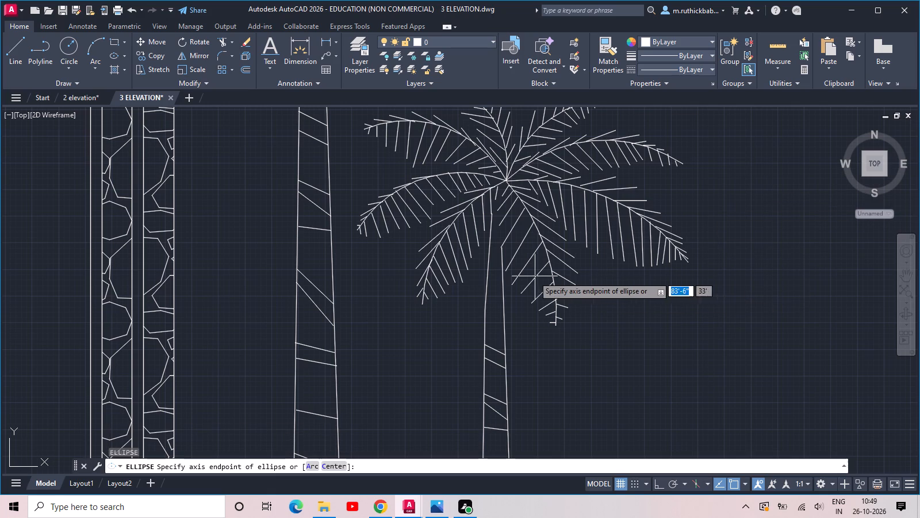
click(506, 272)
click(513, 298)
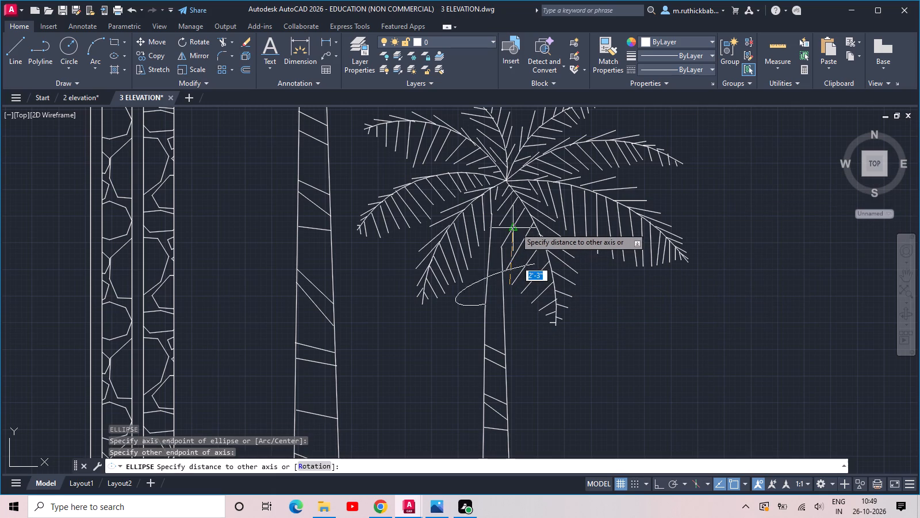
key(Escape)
Draw a small slanted ellipse as a coconut under the shorter palm's crown, overlapping the upper trunk edge nearest the building.
key(space)
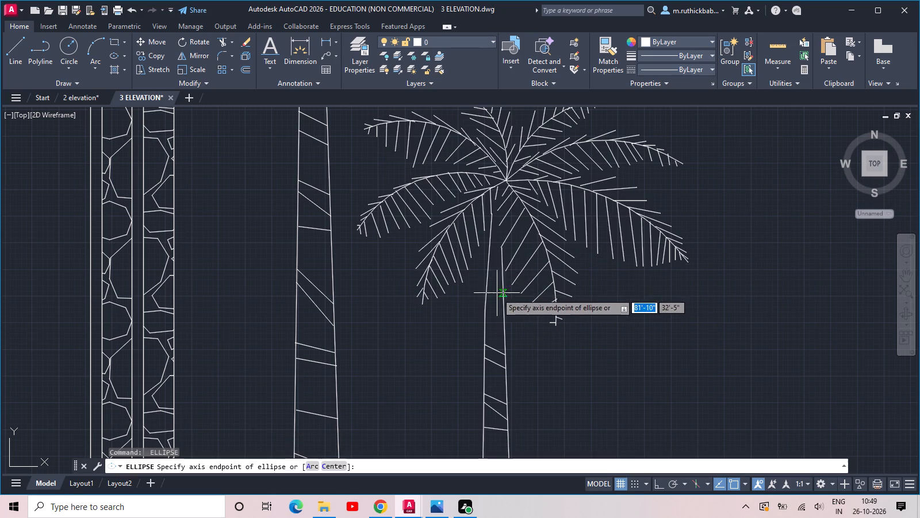
key(space)
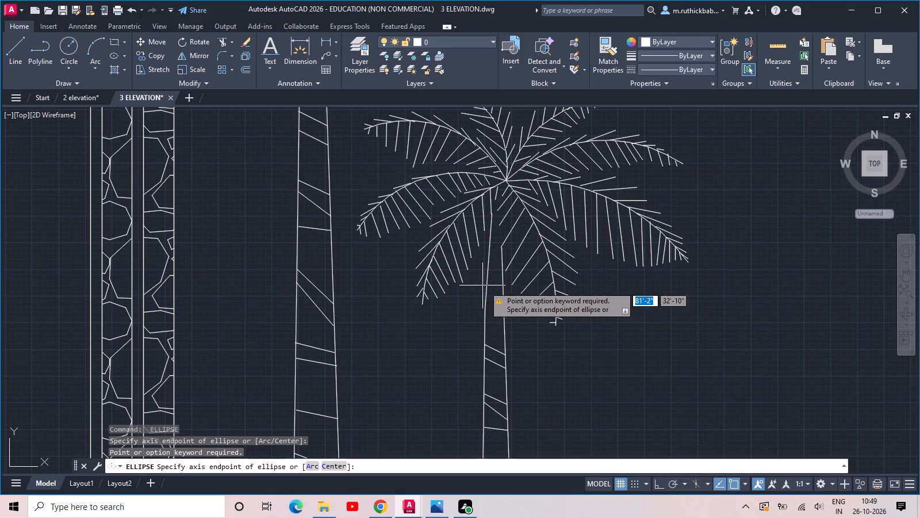
click(486, 288)
click(470, 275)
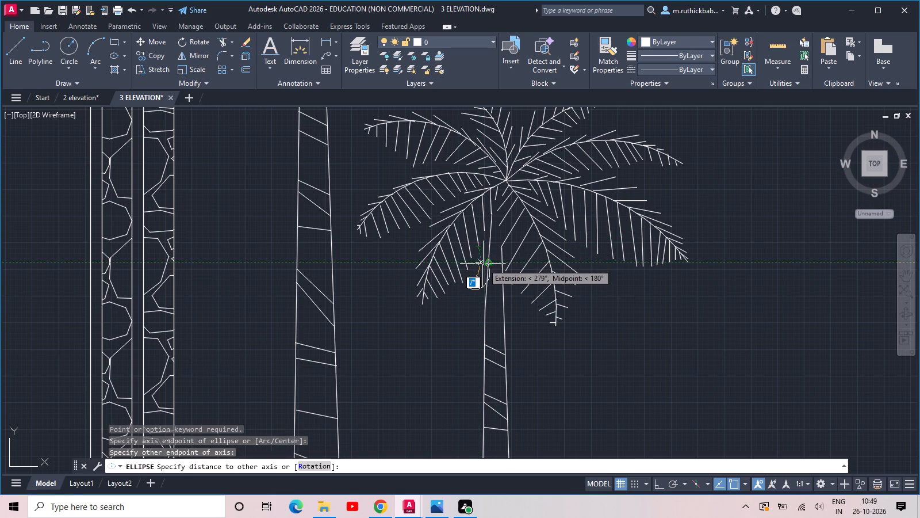
click(484, 256)
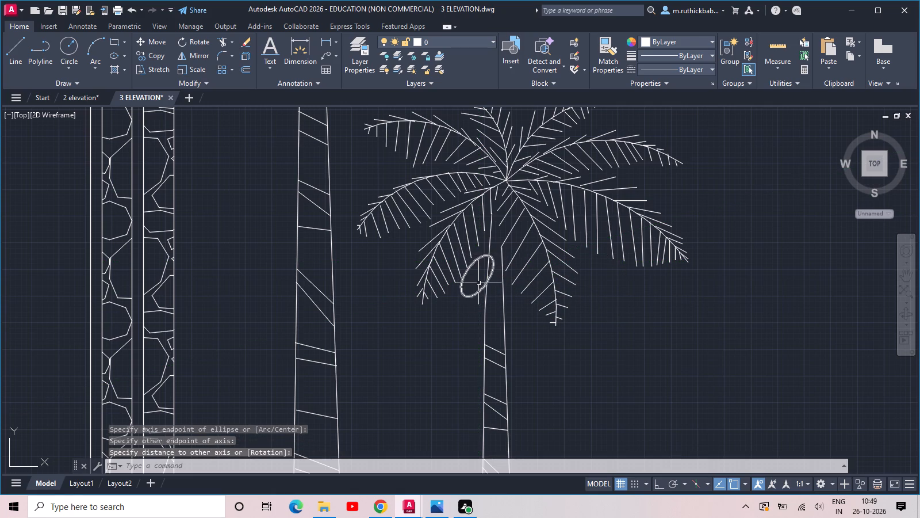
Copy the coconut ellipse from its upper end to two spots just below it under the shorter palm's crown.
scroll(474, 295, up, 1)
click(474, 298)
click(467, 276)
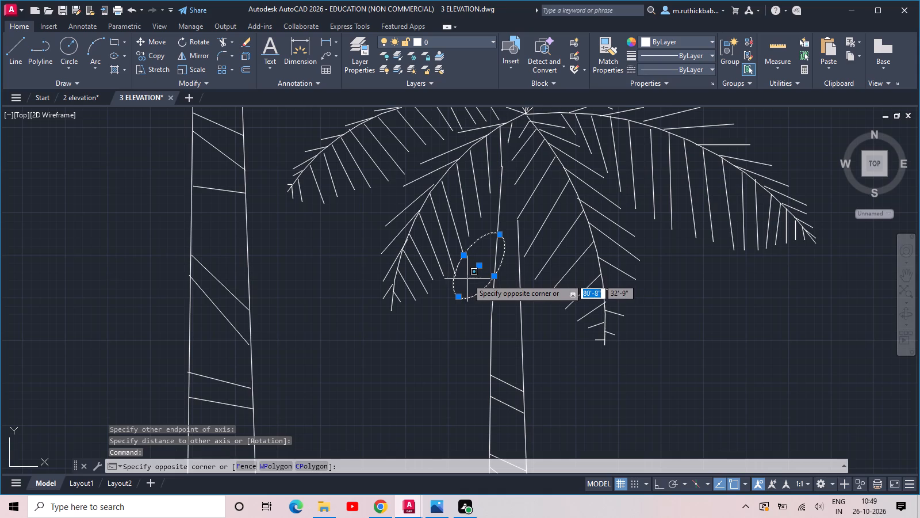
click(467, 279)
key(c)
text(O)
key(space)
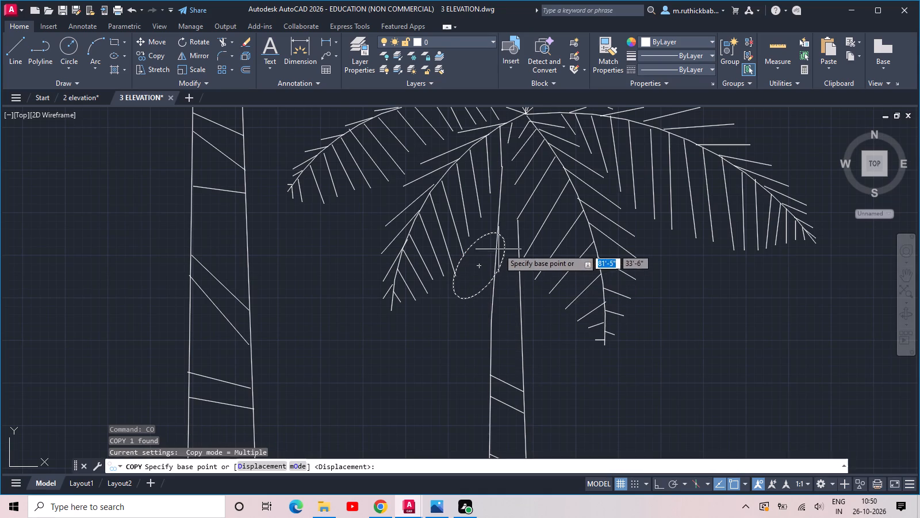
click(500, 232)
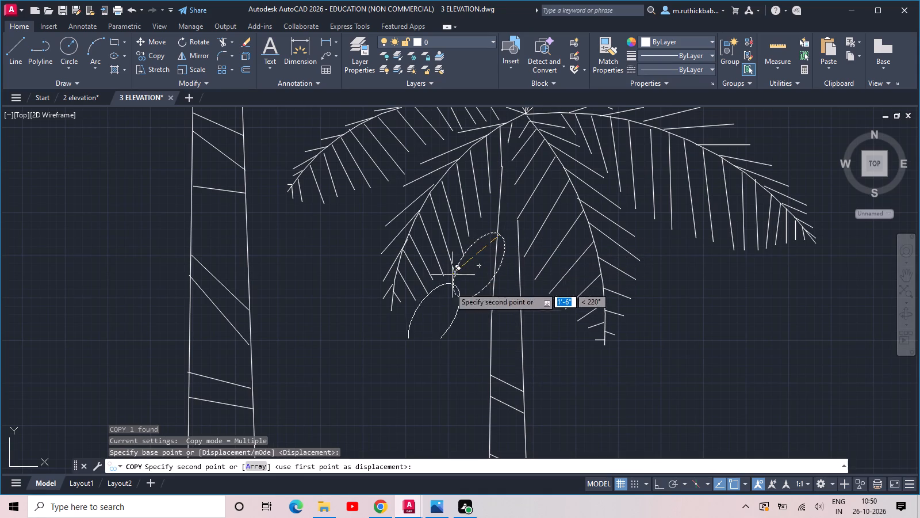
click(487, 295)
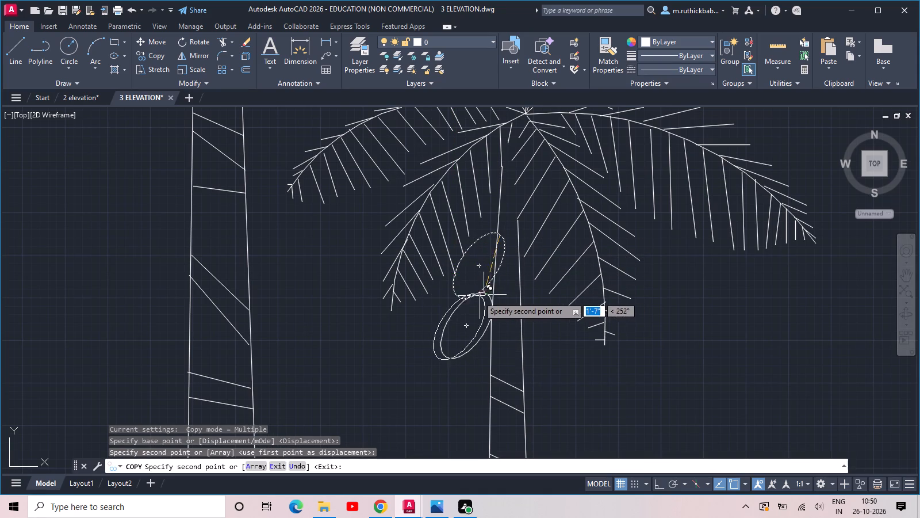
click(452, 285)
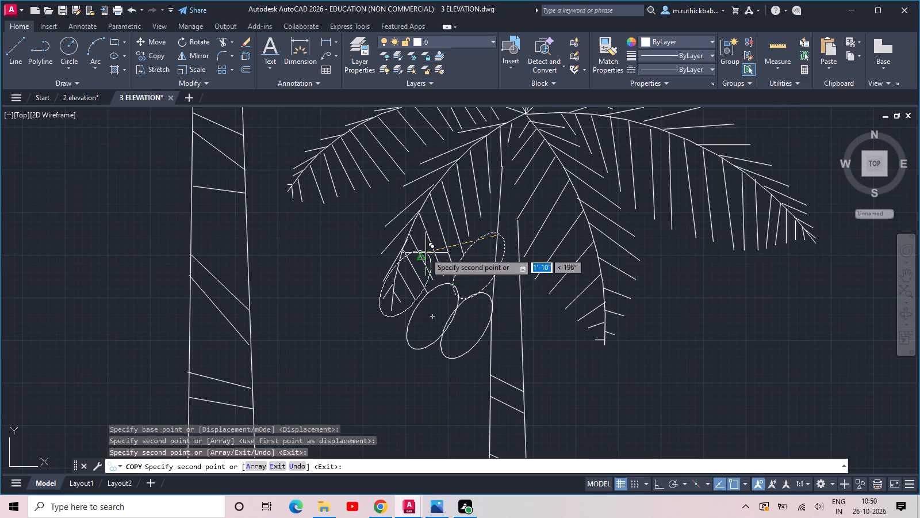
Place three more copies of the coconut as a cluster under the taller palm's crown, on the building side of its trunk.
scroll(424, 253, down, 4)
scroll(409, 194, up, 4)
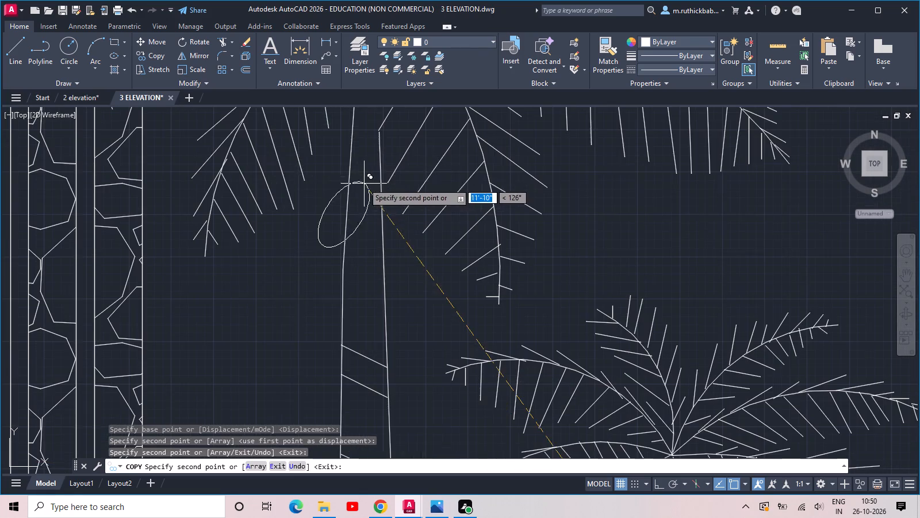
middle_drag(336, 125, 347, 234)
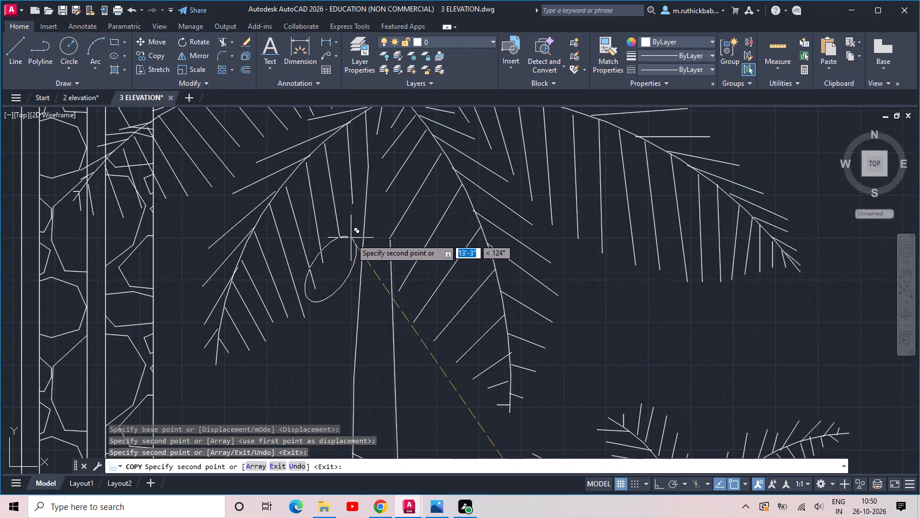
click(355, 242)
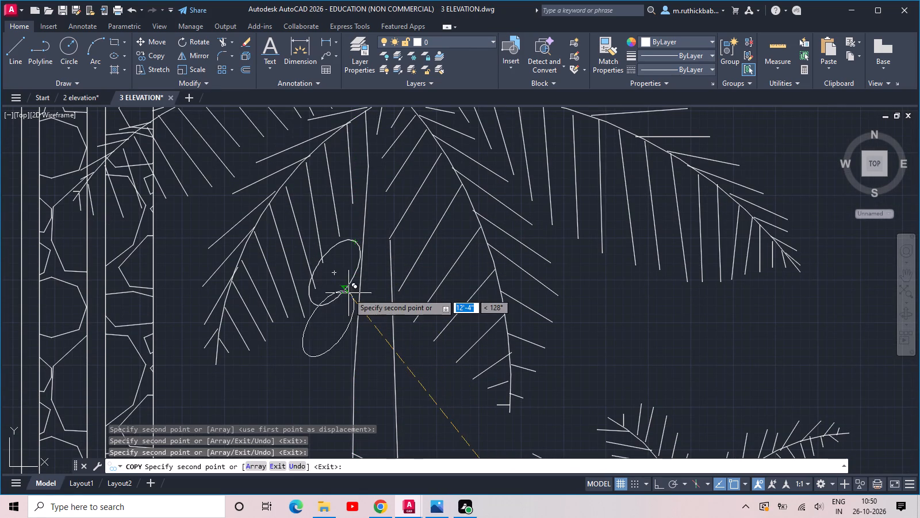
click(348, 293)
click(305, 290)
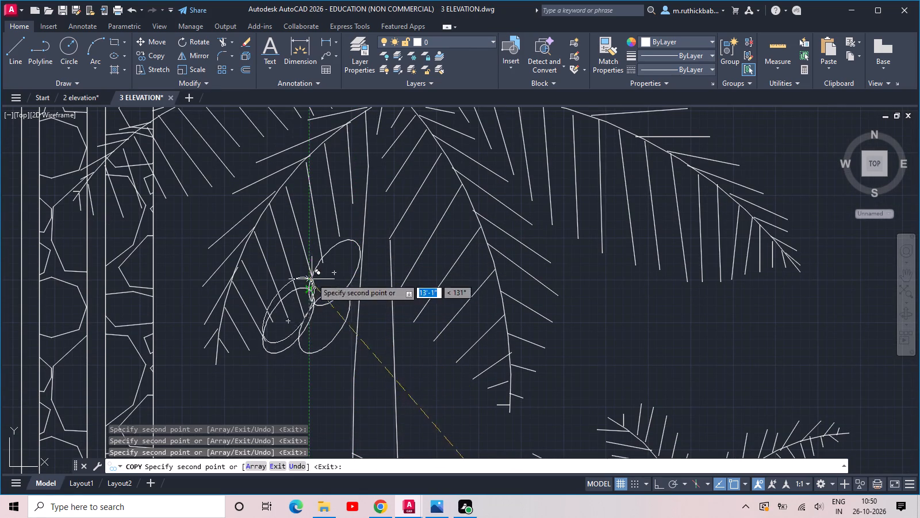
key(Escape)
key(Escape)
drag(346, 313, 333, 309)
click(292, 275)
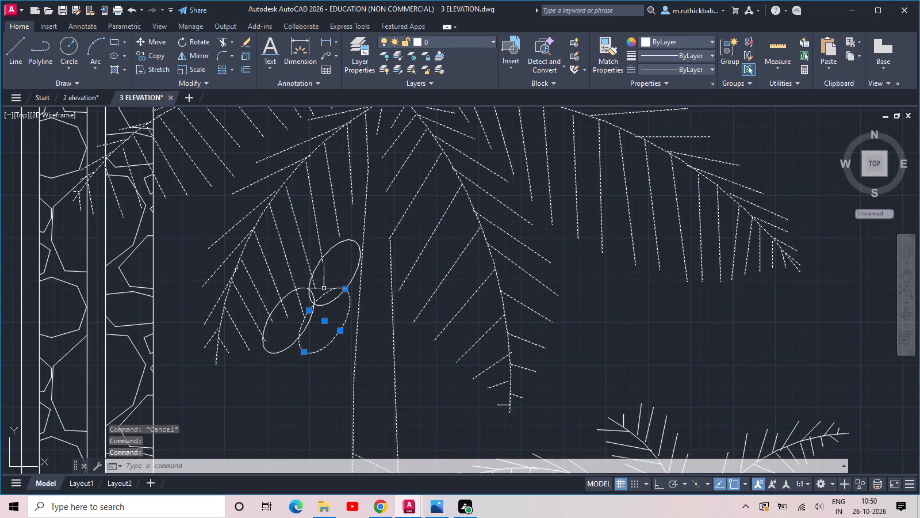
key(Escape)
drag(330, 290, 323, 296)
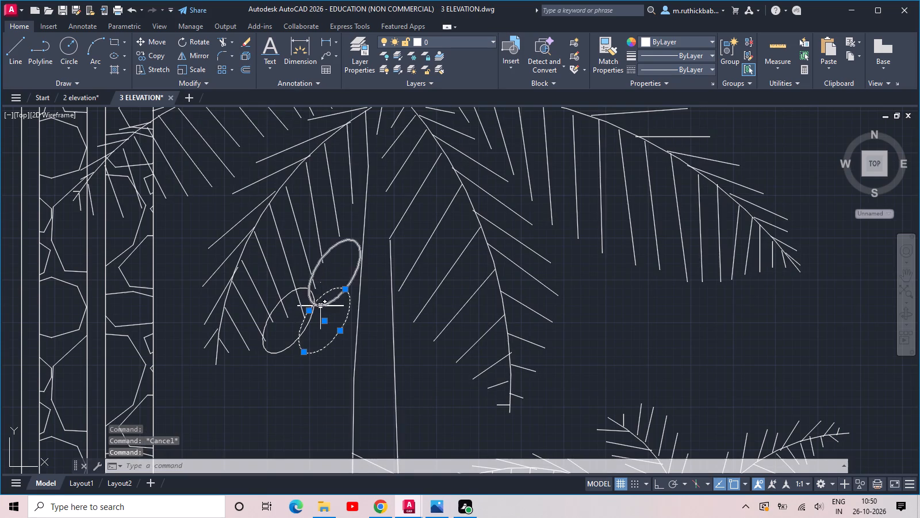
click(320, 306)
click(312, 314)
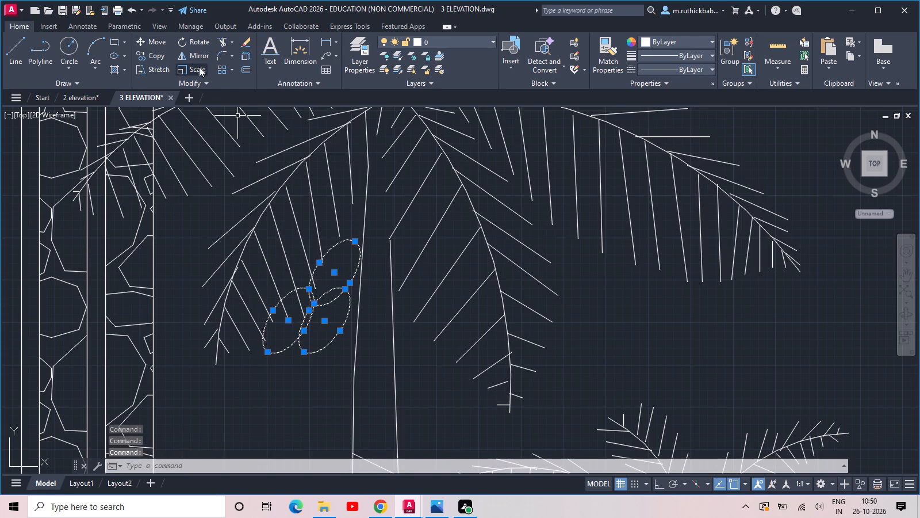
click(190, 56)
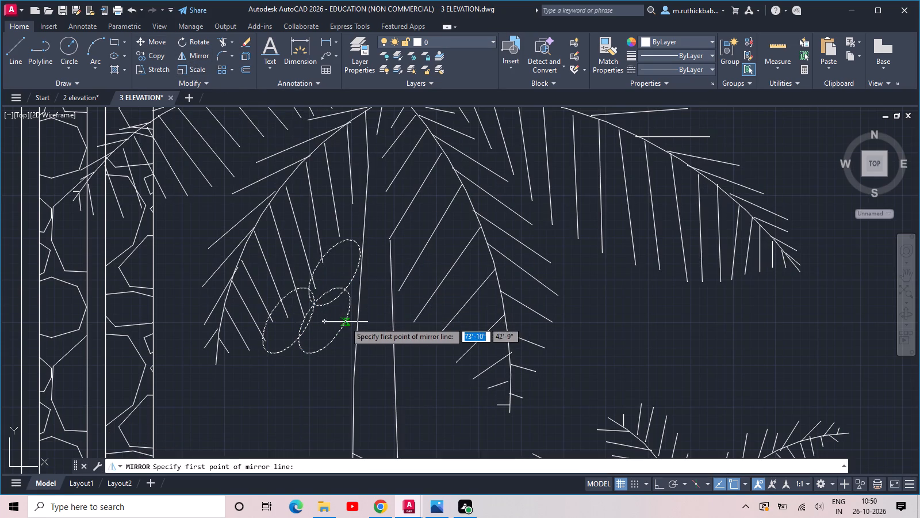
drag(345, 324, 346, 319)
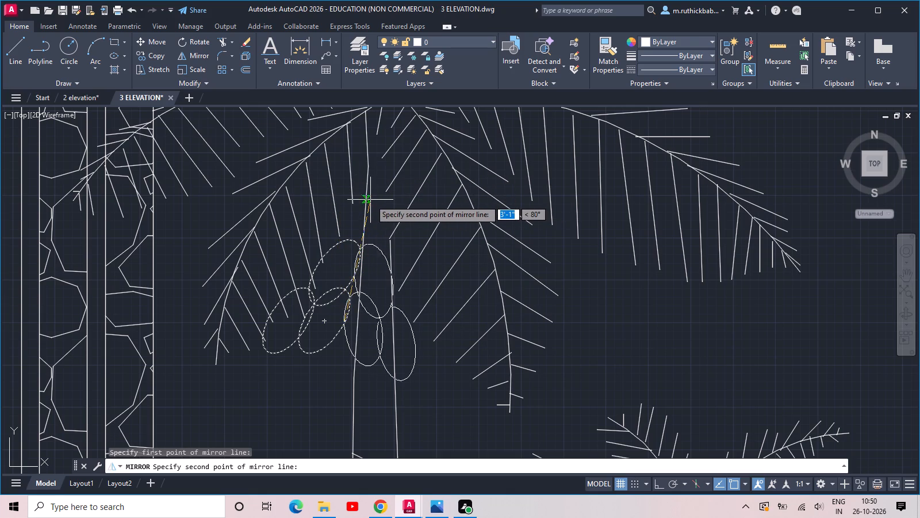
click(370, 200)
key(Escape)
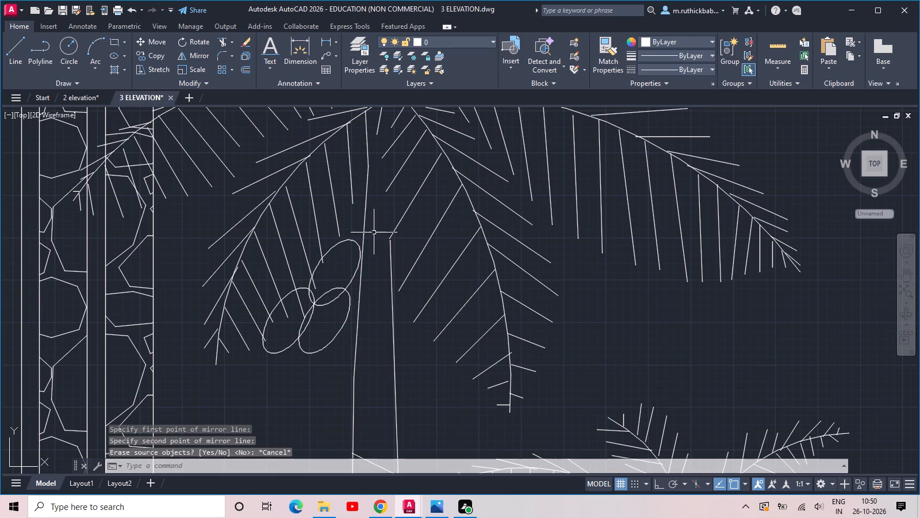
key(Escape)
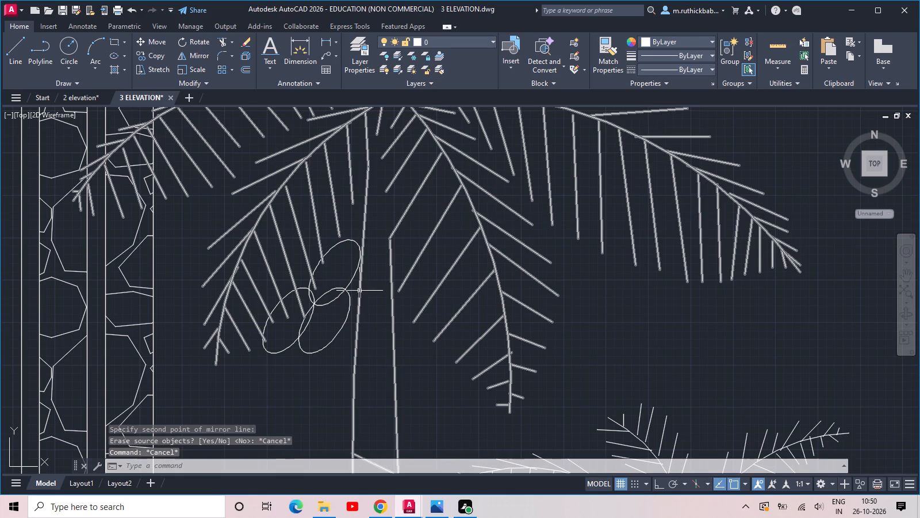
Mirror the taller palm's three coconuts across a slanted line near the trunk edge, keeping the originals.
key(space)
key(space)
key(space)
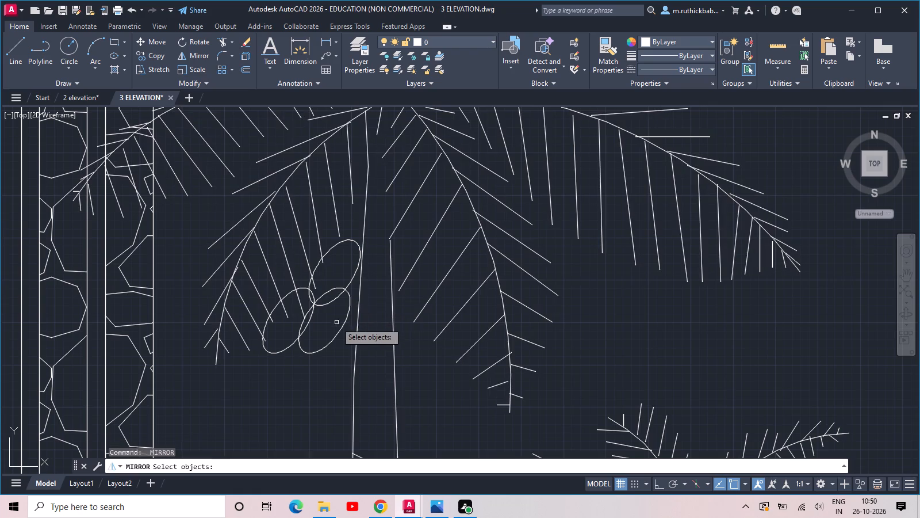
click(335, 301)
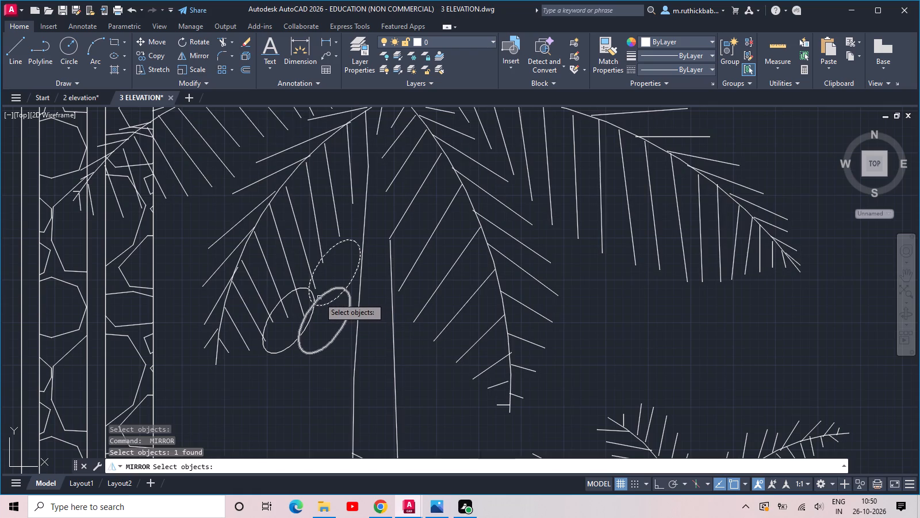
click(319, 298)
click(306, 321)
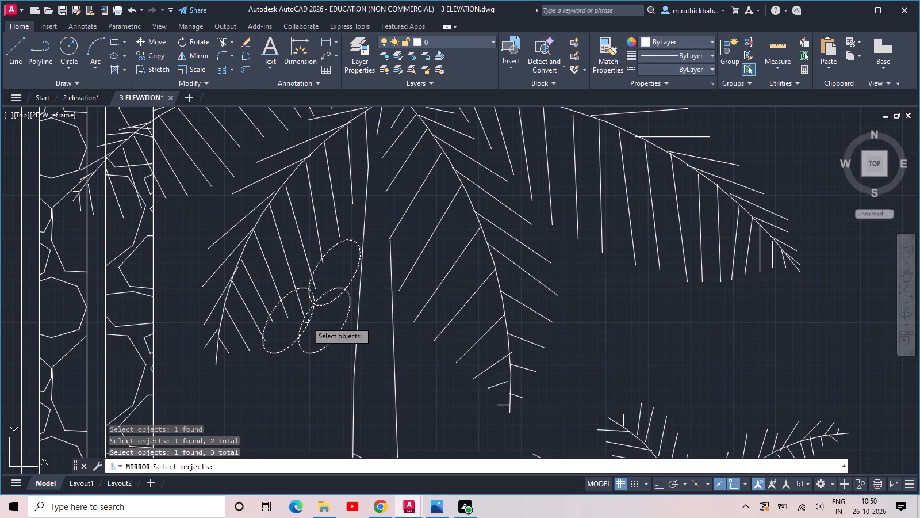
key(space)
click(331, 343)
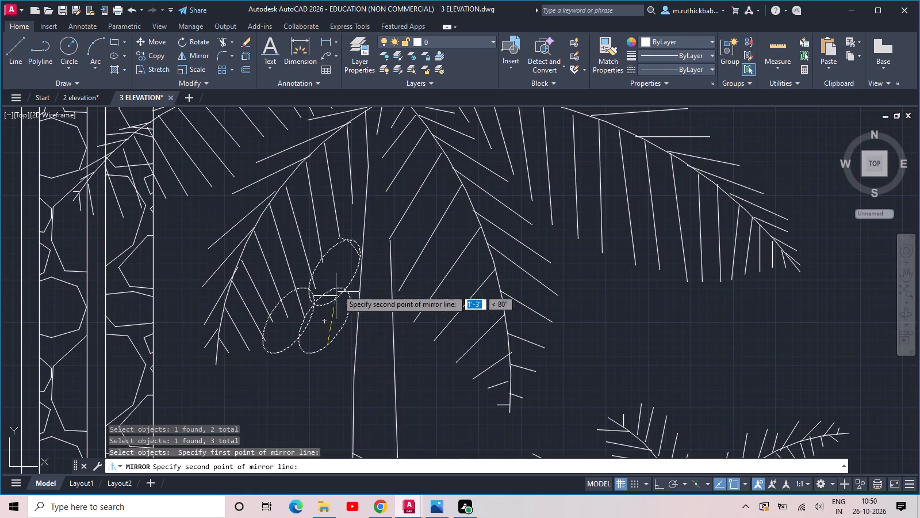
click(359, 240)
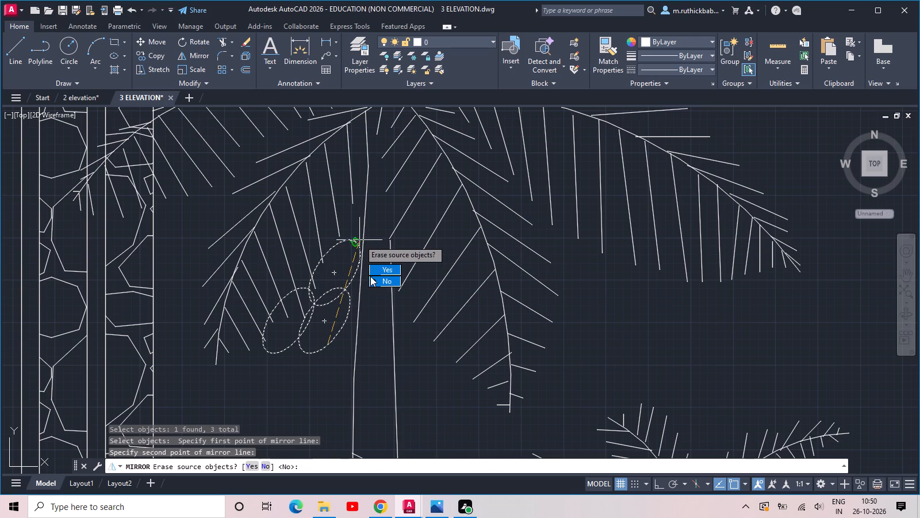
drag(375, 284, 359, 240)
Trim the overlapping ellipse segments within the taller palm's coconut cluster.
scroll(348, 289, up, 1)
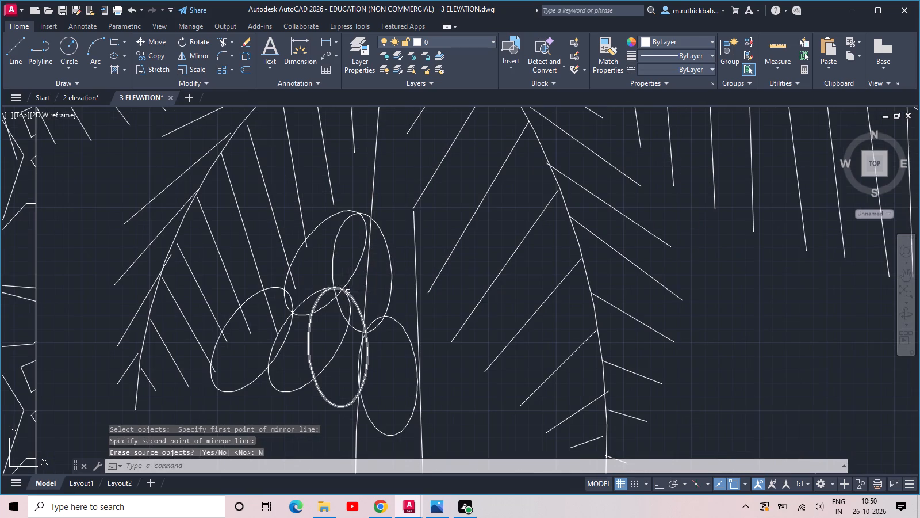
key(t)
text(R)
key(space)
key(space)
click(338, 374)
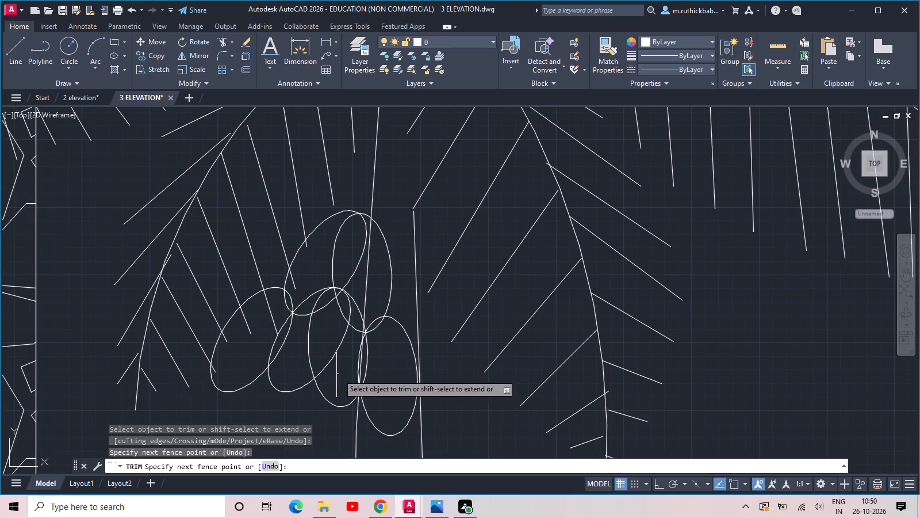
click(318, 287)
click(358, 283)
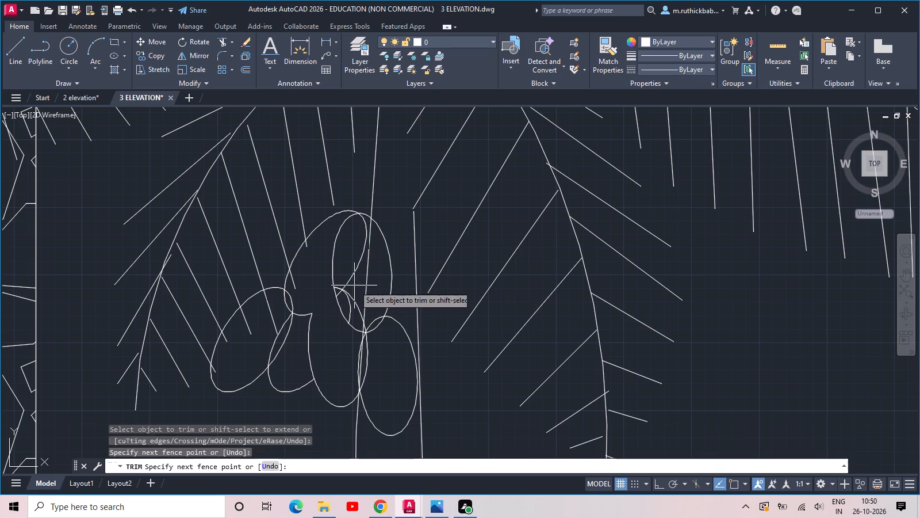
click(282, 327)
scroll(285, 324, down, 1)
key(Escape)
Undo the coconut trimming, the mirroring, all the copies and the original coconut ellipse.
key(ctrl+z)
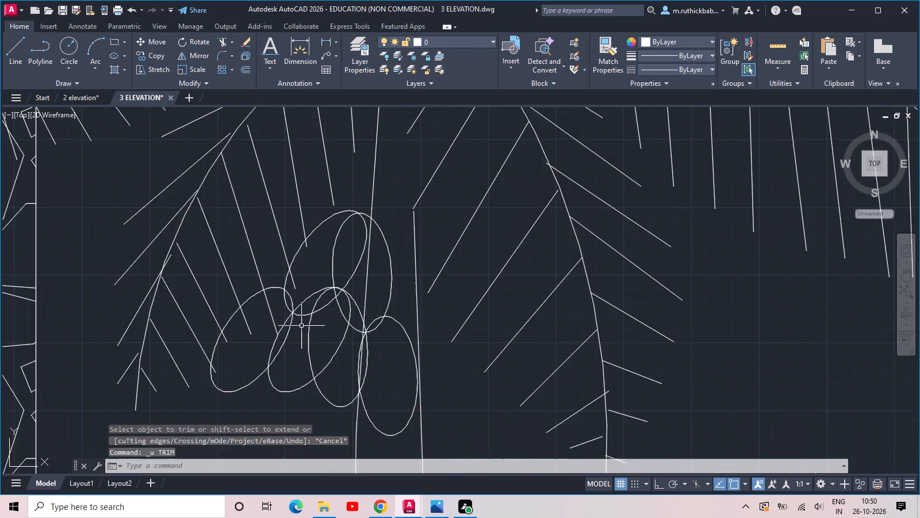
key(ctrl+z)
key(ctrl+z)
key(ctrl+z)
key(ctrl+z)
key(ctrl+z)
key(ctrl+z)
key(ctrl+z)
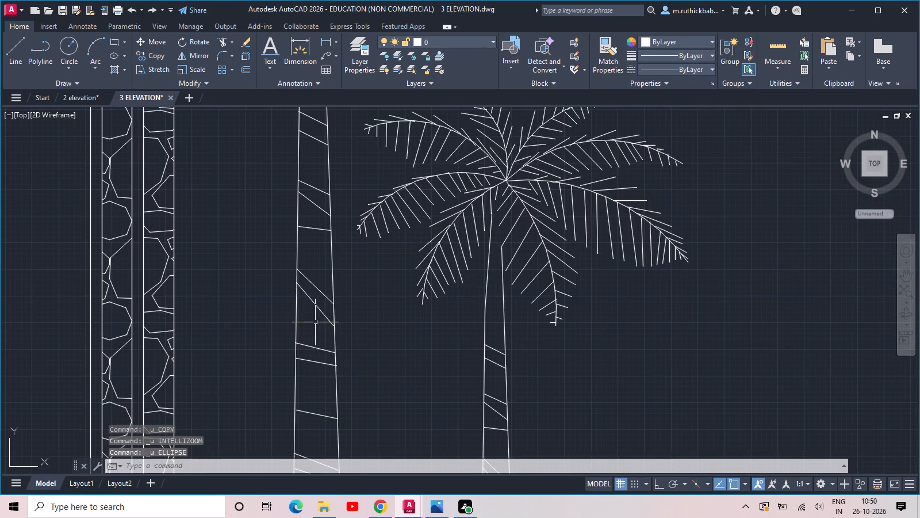
Save the elevation drawing with the two palms and the wavy ground line, without coconuts.
scroll(361, 314, down, 3)
scroll(408, 323, down, 2)
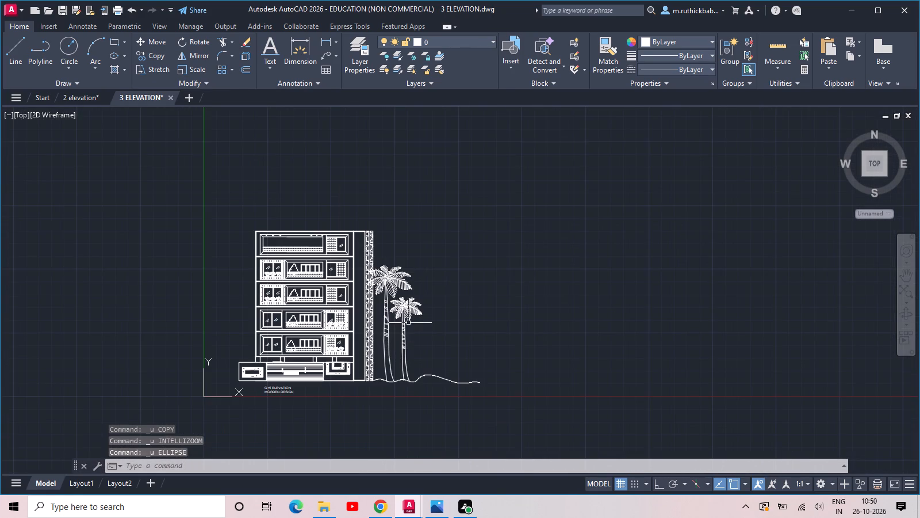
key(ctrl+s)
key(ctrl+s)
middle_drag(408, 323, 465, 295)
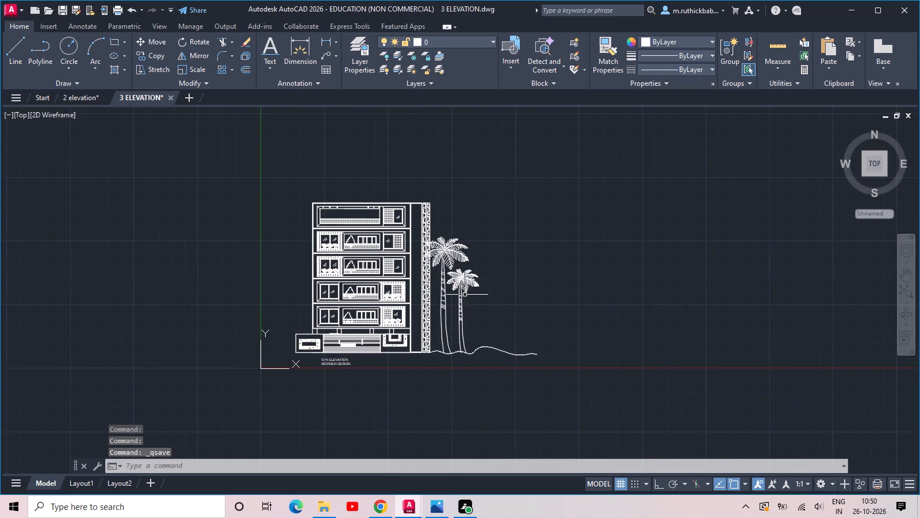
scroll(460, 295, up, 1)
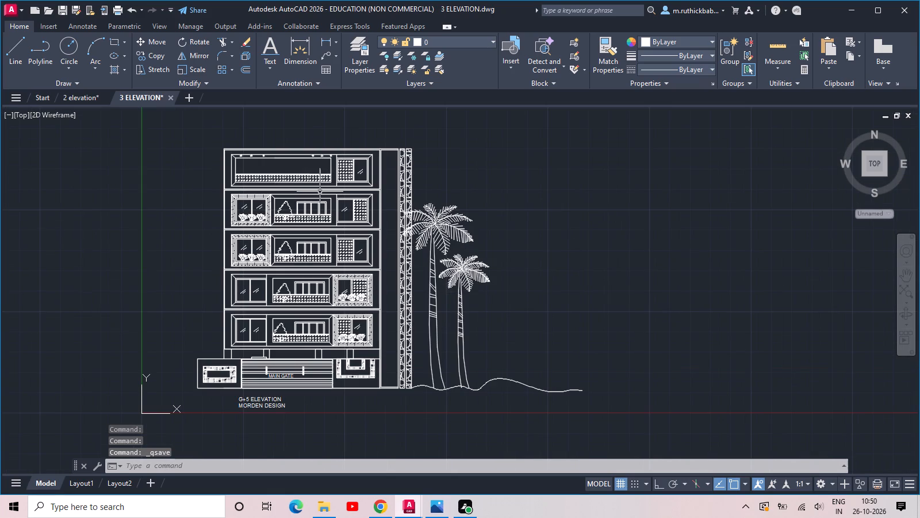
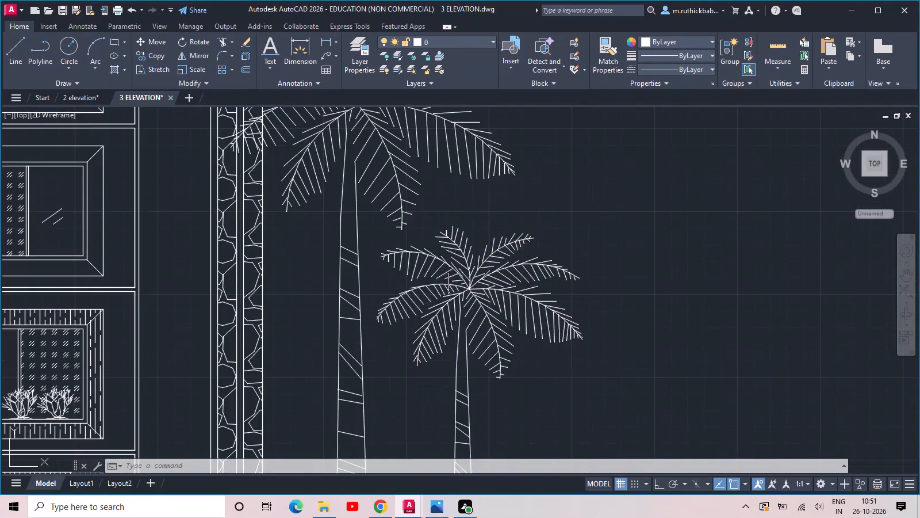
Inspect the shorter palm, the upper floors of the facade and the overall G+5 elevation with its landscaping.
scroll(451, 253, up, 4)
scroll(450, 254, down, 3)
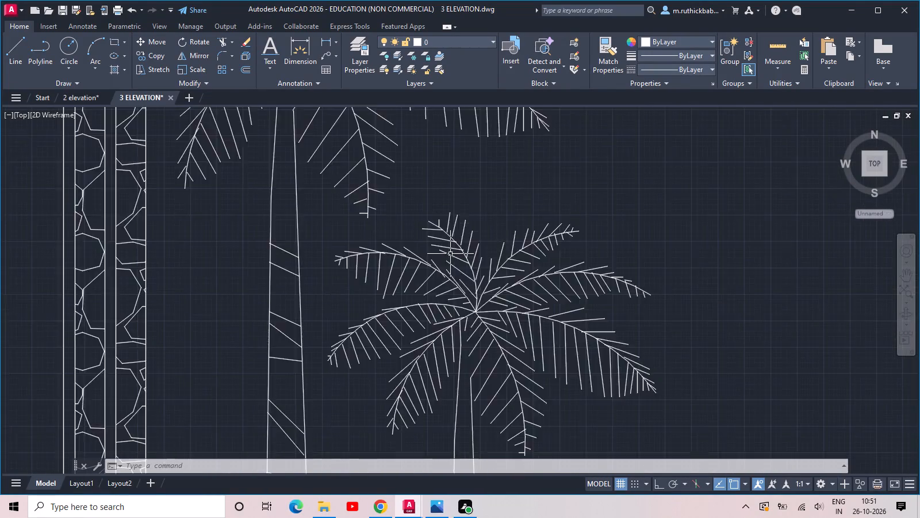
scroll(450, 254, down, 4)
middle_drag(456, 247, 632, 273)
middle_drag(446, 237, 476, 274)
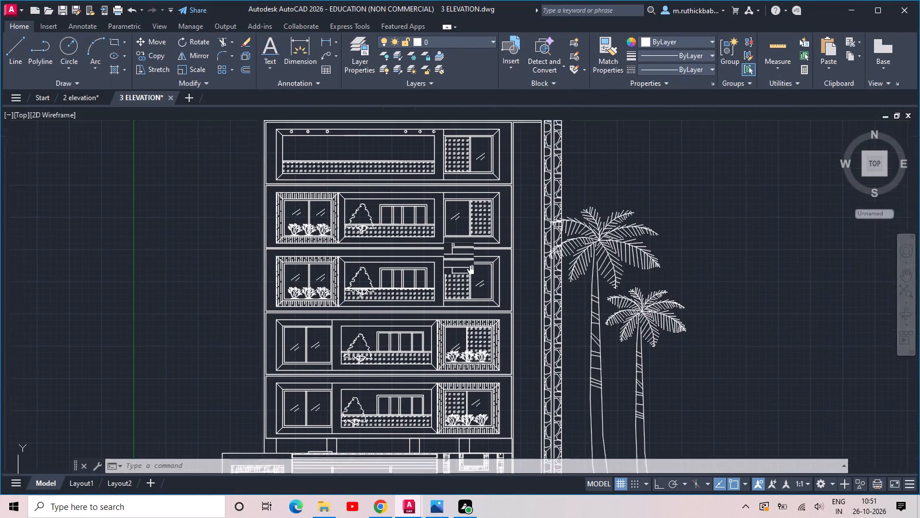
middle_drag(476, 274, 562, 306)
scroll(484, 214, up, 2)
middle_drag(476, 211, 515, 299)
scroll(445, 232, down, 1)
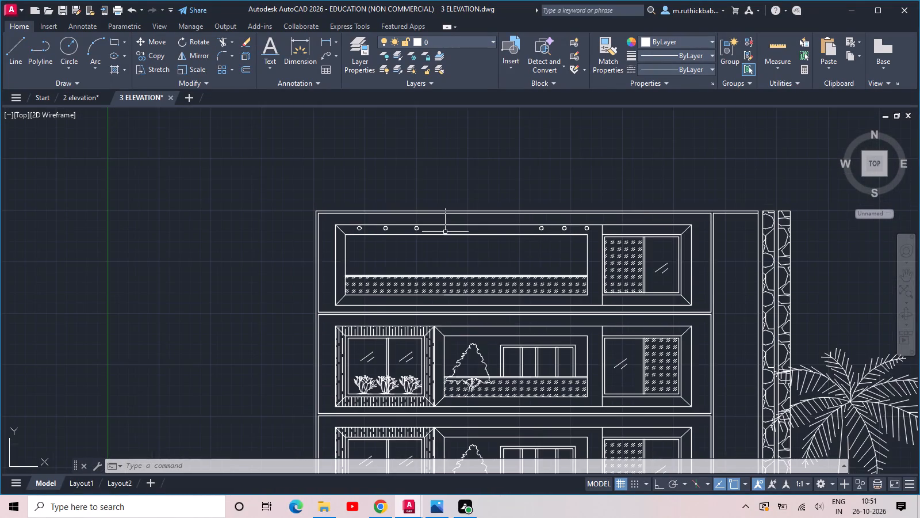
scroll(446, 259, down, 1)
middle_drag(440, 304, 419, 237)
scroll(426, 248, down, 2)
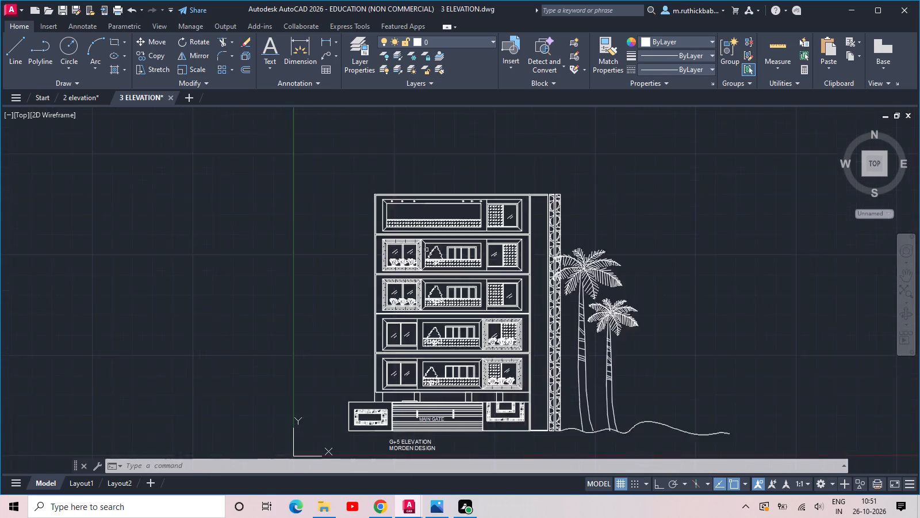
scroll(499, 342, up, 1)
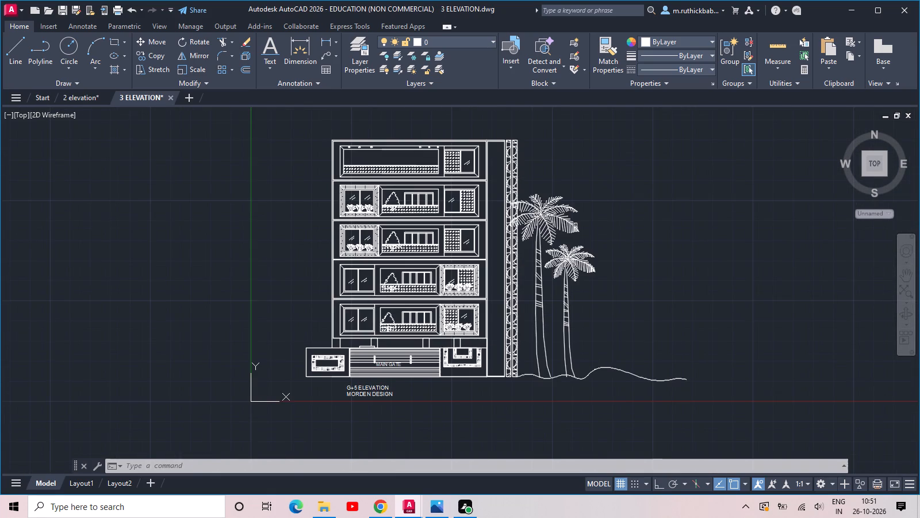
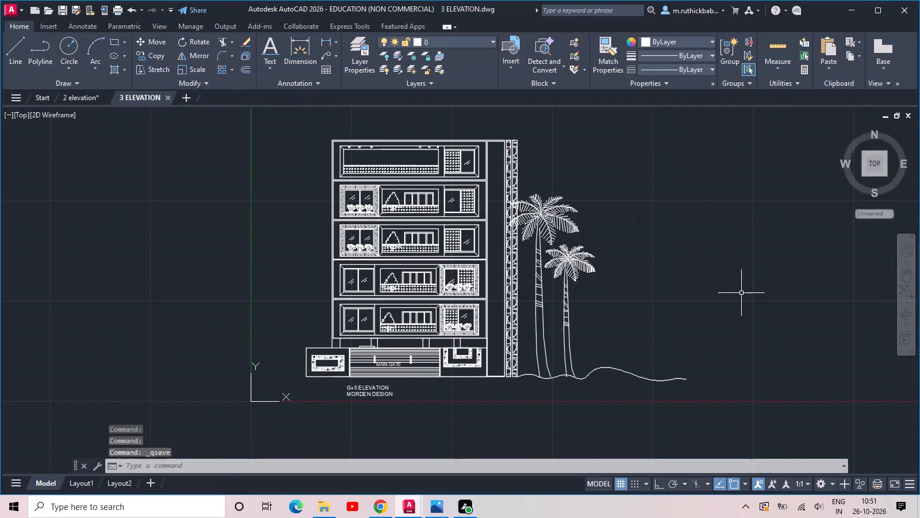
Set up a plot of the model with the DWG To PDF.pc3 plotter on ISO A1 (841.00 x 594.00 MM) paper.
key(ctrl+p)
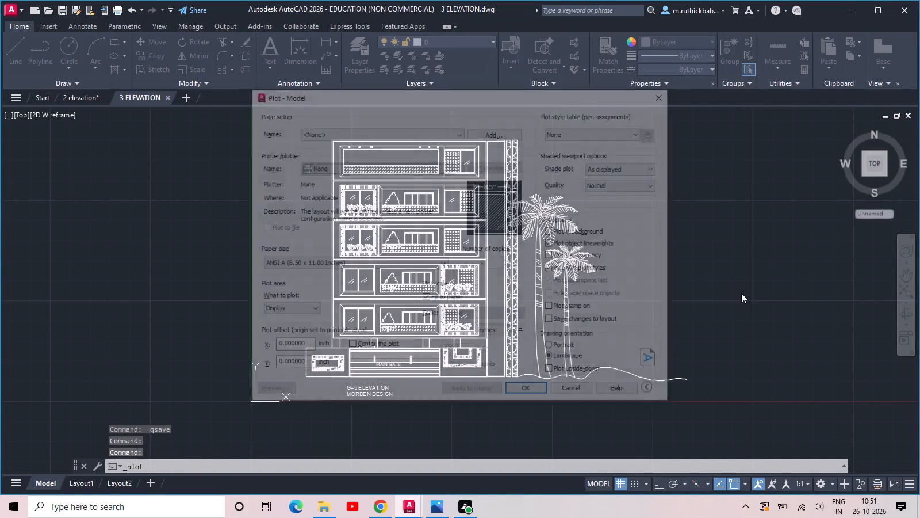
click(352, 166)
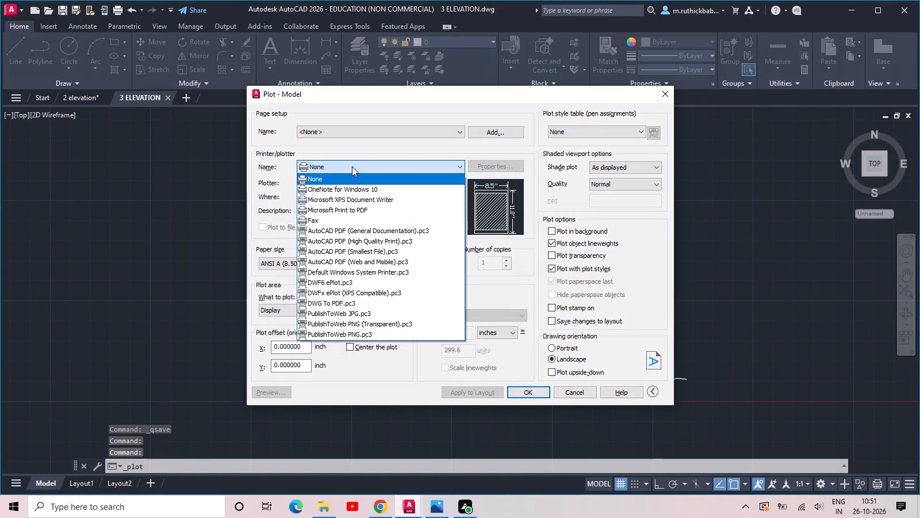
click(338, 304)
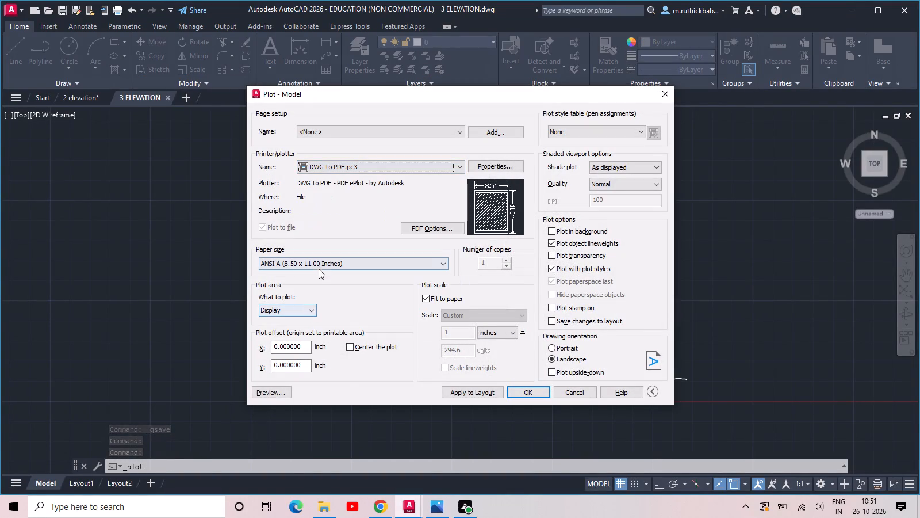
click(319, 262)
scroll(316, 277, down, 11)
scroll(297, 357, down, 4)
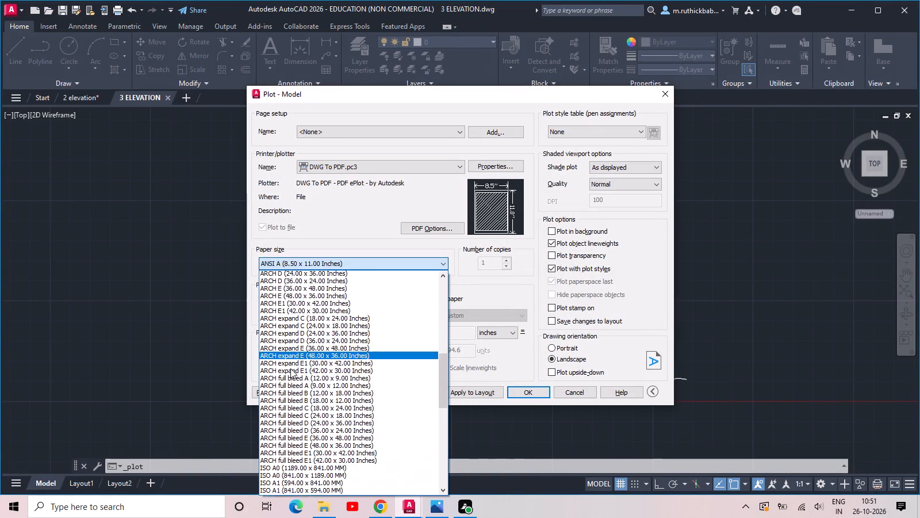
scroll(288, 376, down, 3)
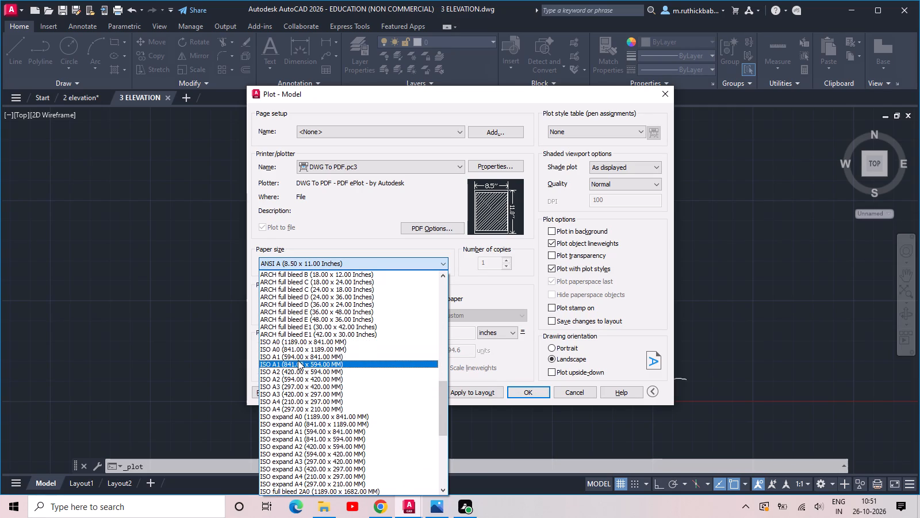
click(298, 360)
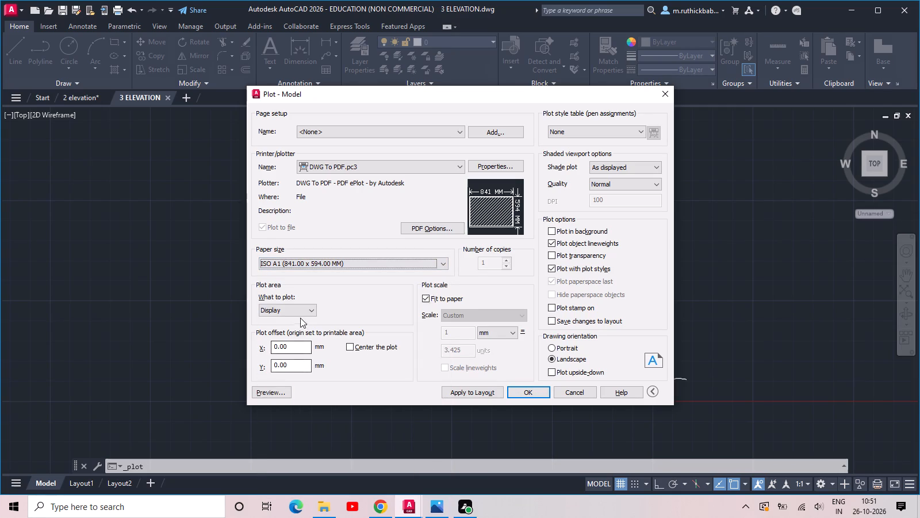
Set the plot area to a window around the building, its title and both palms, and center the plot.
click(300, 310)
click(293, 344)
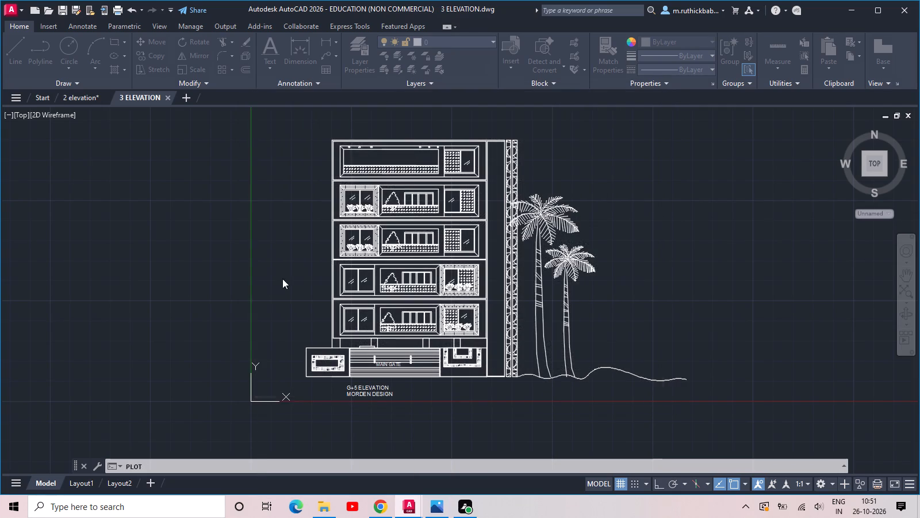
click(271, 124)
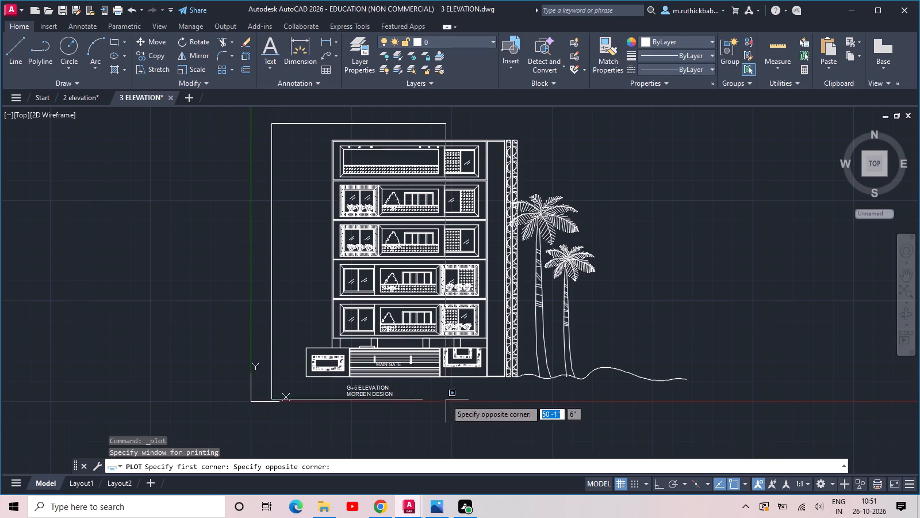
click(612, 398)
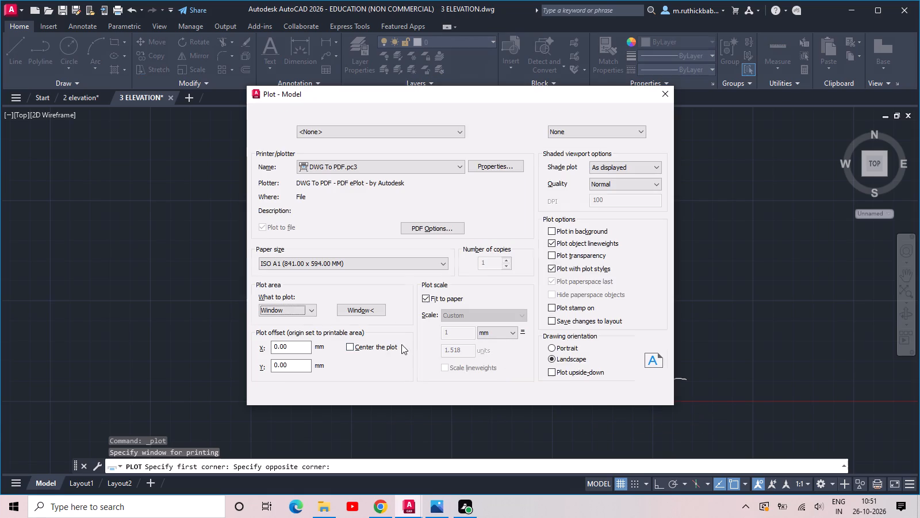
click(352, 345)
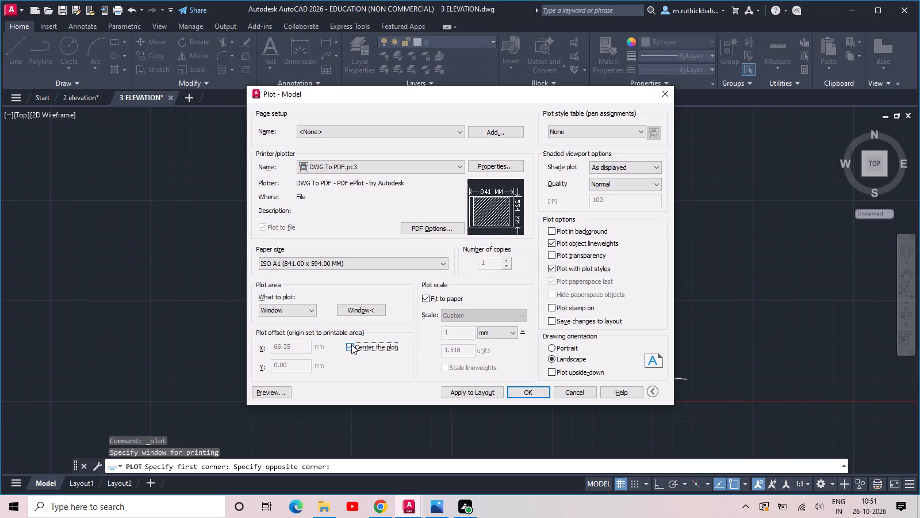
Preview the plot and examine the facade floors, main gate, title text and palm trees on the sheet.
scroll(505, 212, up, 5)
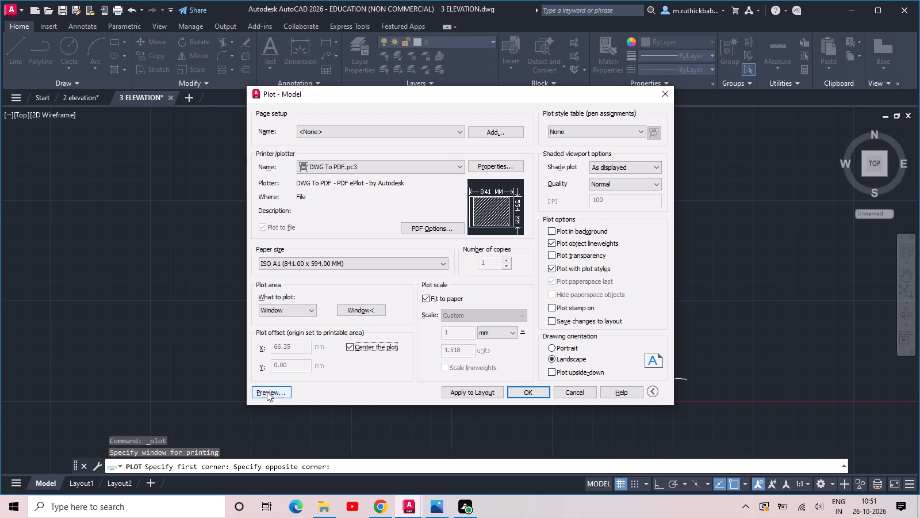
click(267, 391)
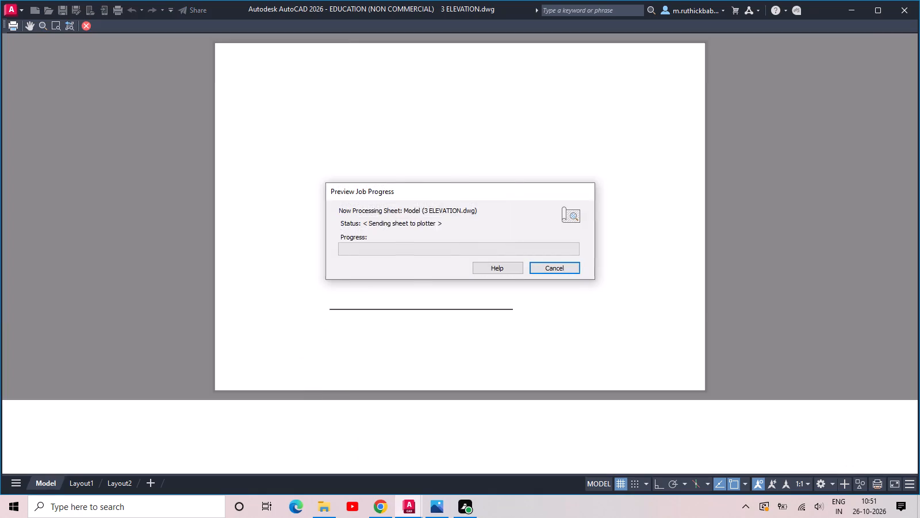
scroll(444, 253, up, 2)
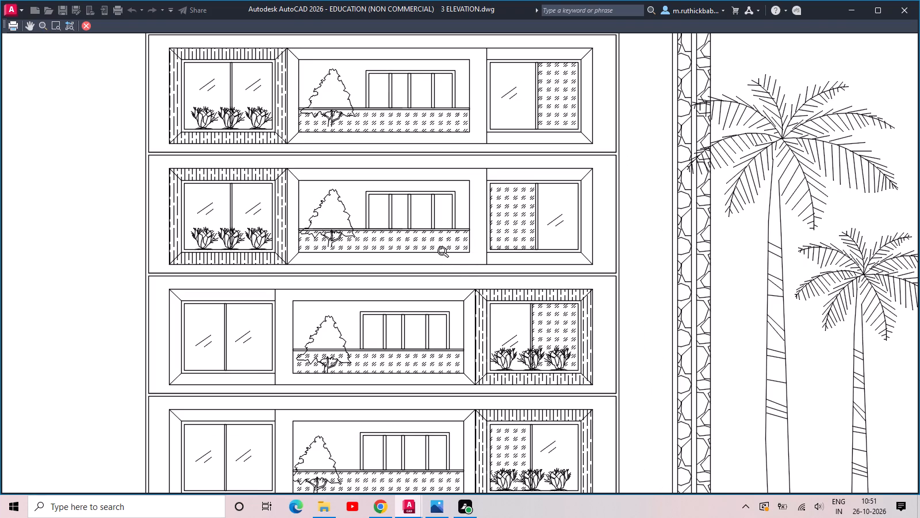
middle_drag(444, 253, 463, 380)
middle_drag(486, 255, 496, 420)
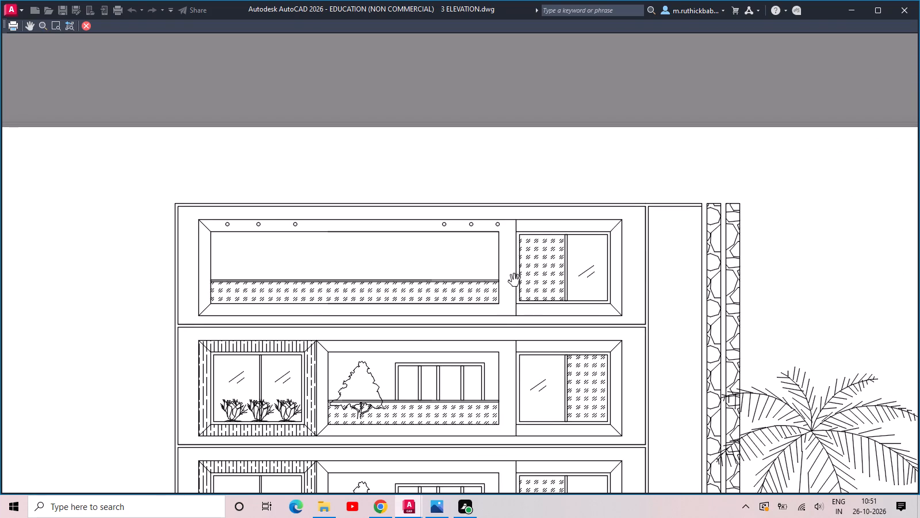
scroll(696, 258, down, 2)
middle_drag(737, 404, 730, 340)
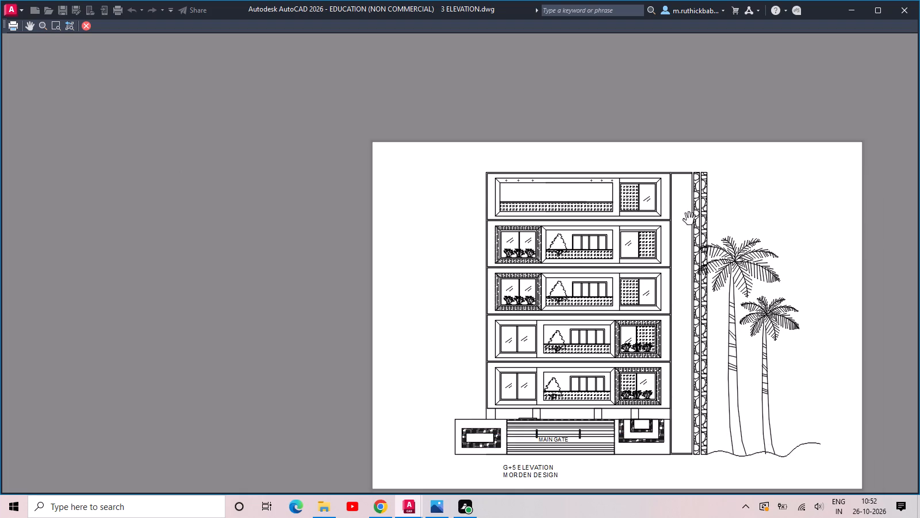
scroll(639, 457, up, 2)
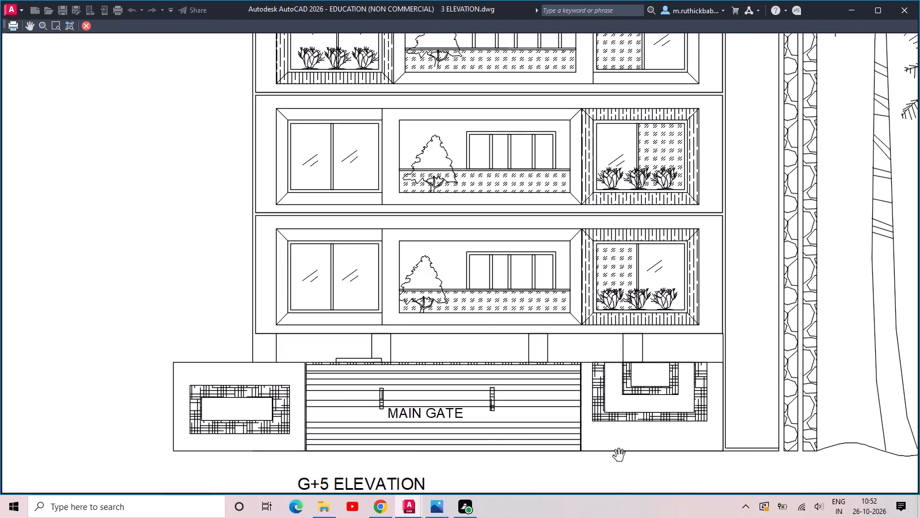
scroll(482, 411, down, 2)
middle_drag(485, 409, 396, 410)
scroll(440, 420, up, 1)
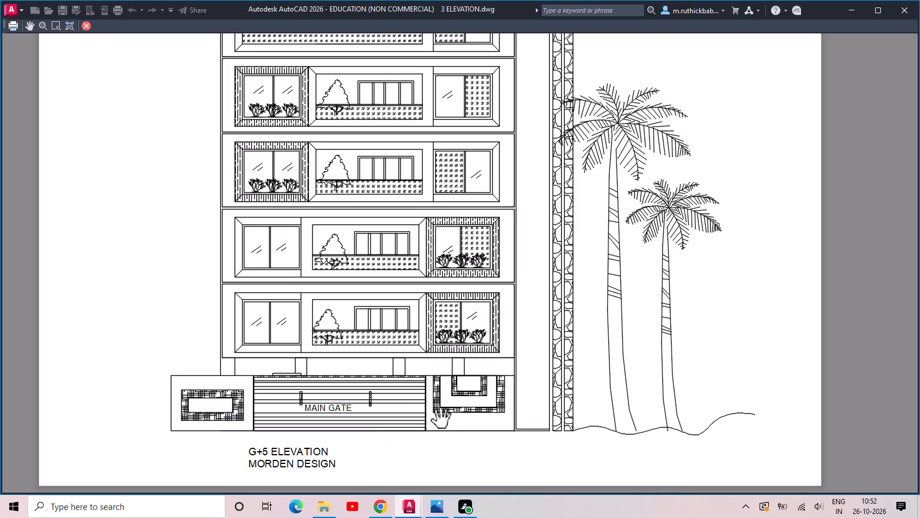
scroll(440, 420, down, 1)
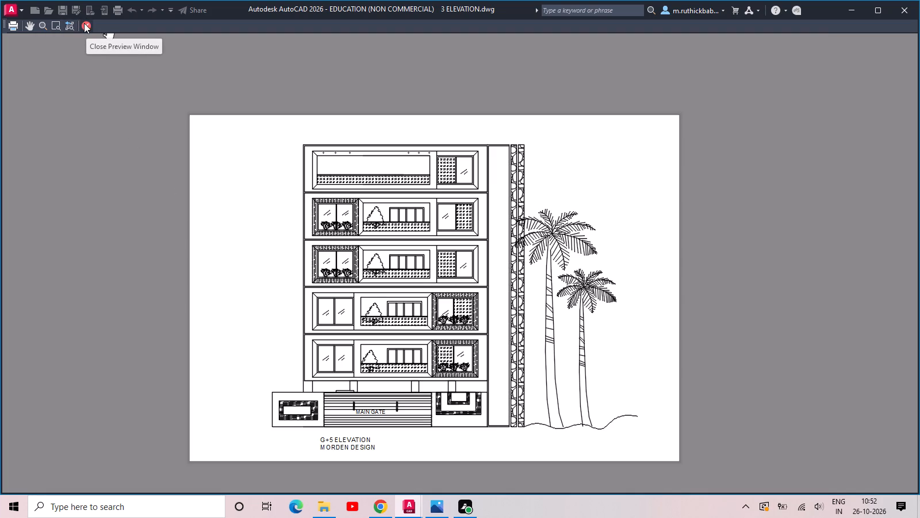
Zoom into the plot preview to examine the top-floor balcony and lower-floor windows, then leave the preview without plotting.
click(59, 25)
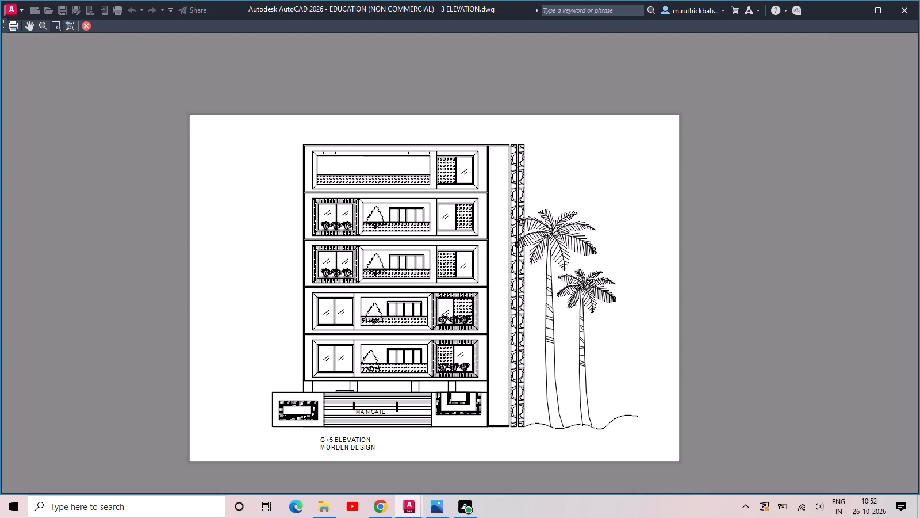
click(370, 166)
click(451, 176)
drag(451, 176, 451, 207)
drag(296, 139, 411, 247)
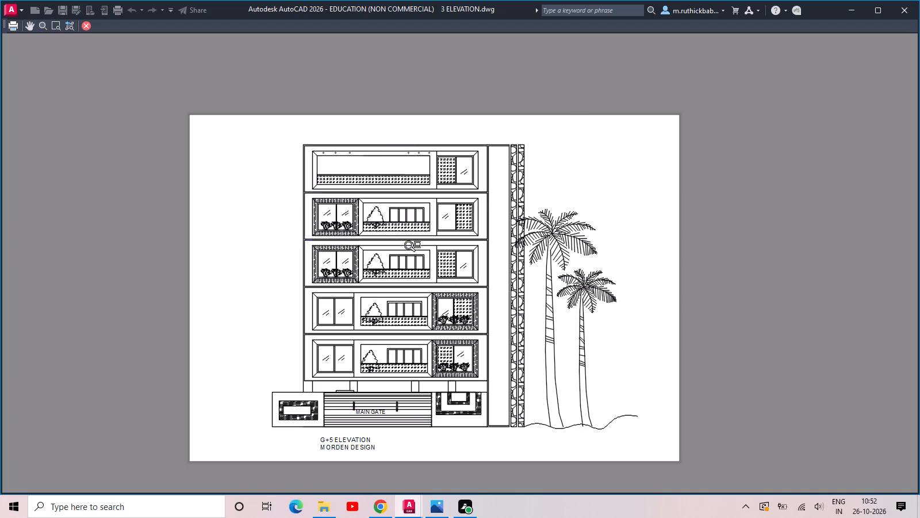
drag(319, 359, 342, 380)
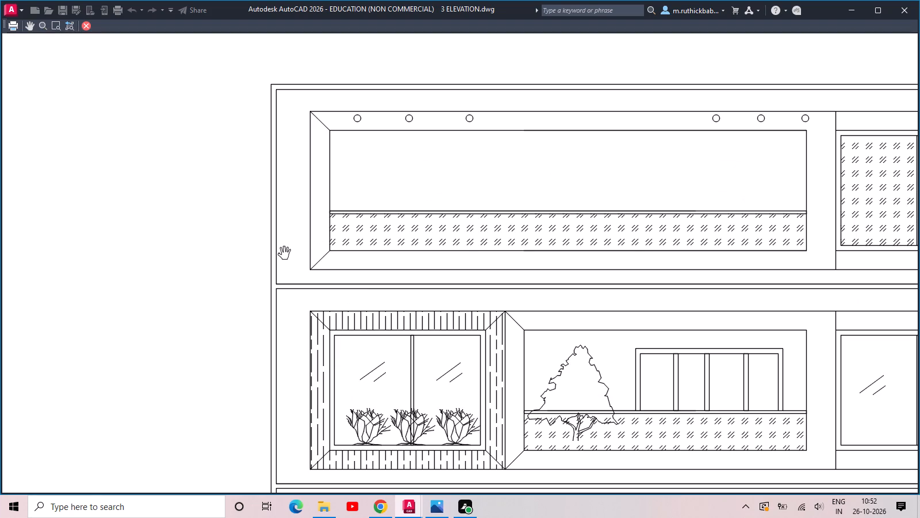
scroll(283, 250, down, 3)
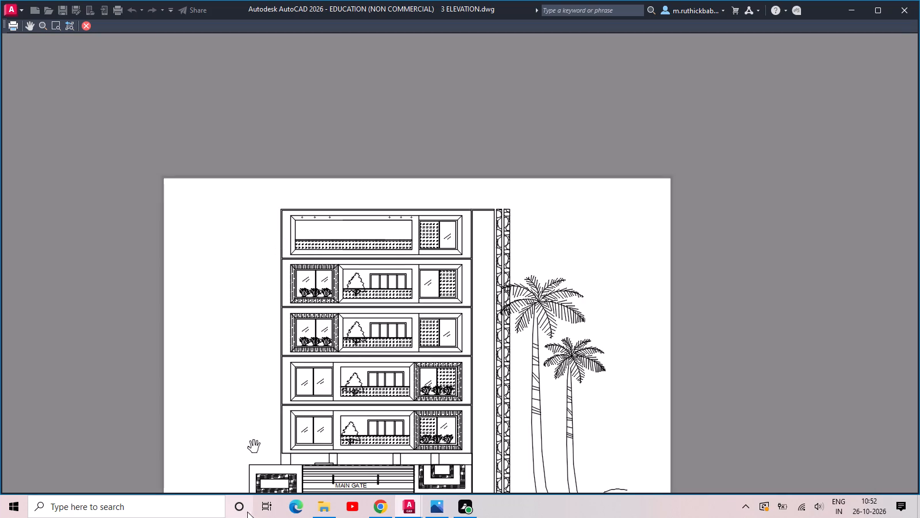
scroll(315, 482, down, 2)
middle_drag(358, 455, 336, 345)
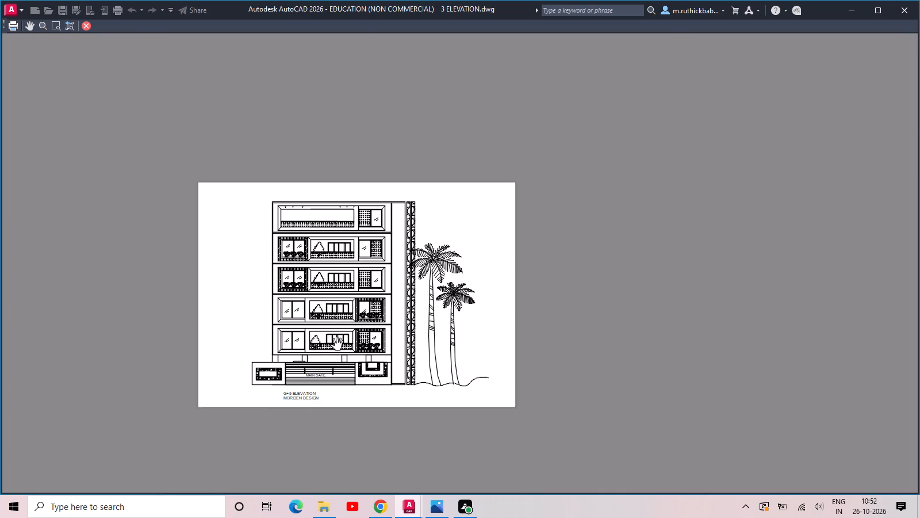
scroll(317, 332, up, 4)
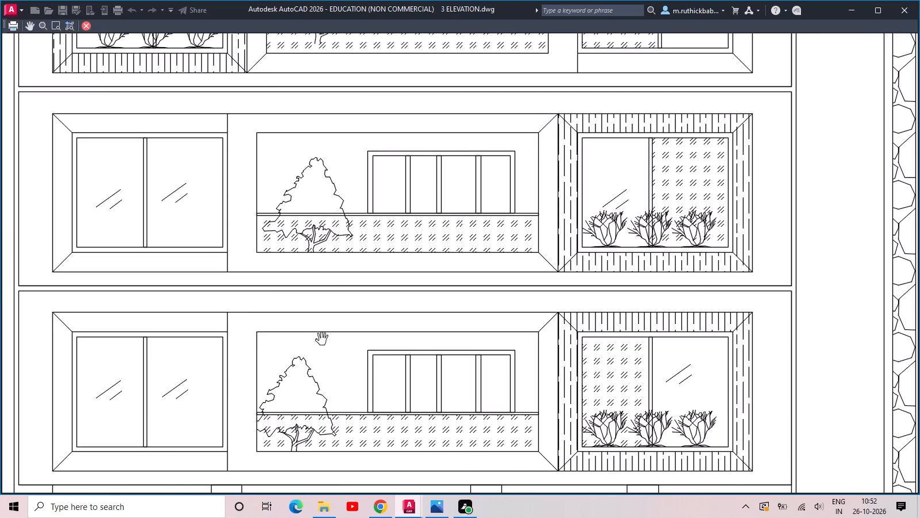
scroll(321, 344, up, 2)
scroll(424, 391, down, 1)
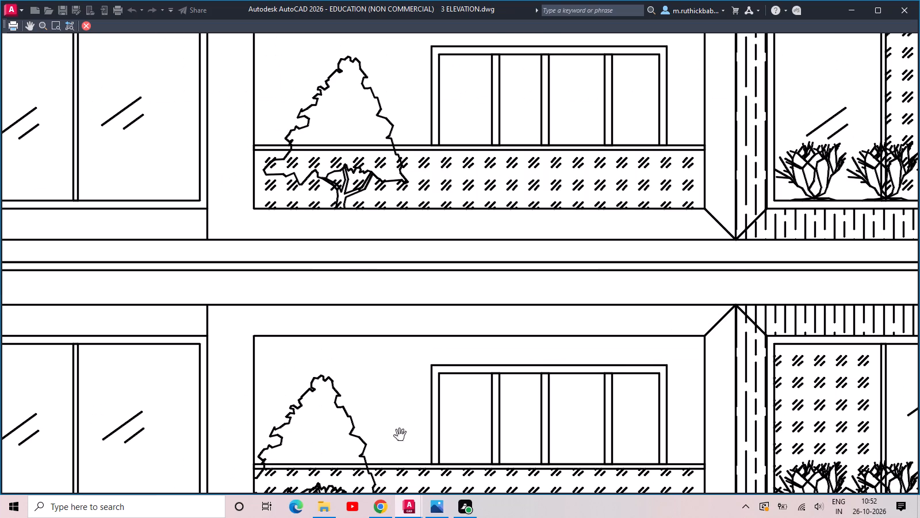
scroll(399, 436, down, 1)
middle_drag(399, 436, 408, 317)
scroll(408, 331, down, 2)
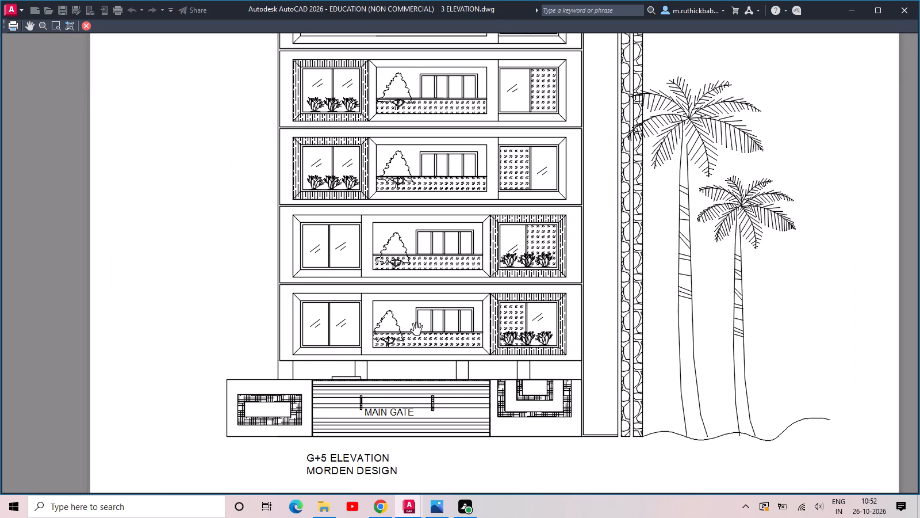
scroll(416, 330, down, 1)
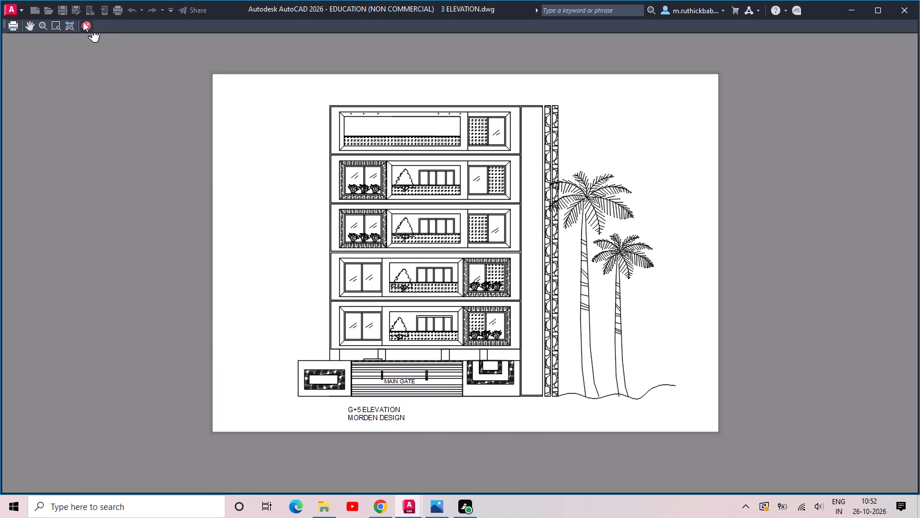
click(83, 21)
key(Escape)
key(Escape)
key(Escape)
key(Escape)
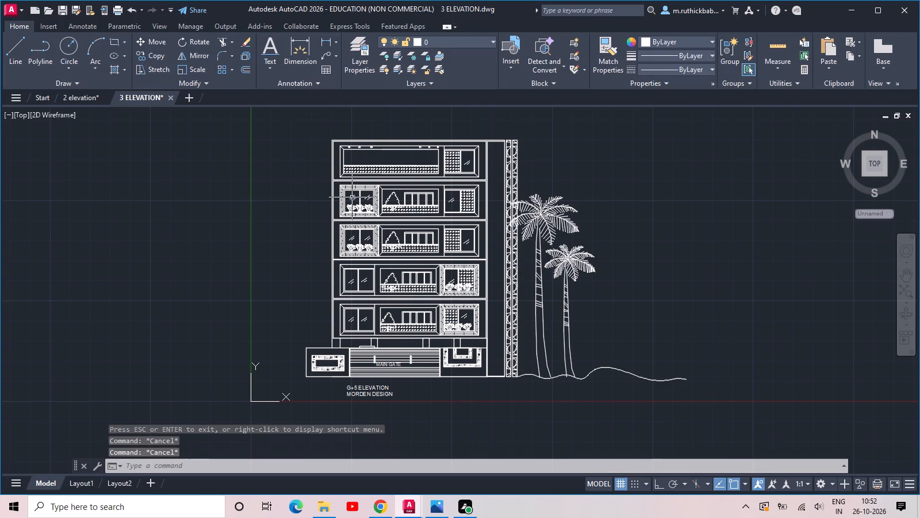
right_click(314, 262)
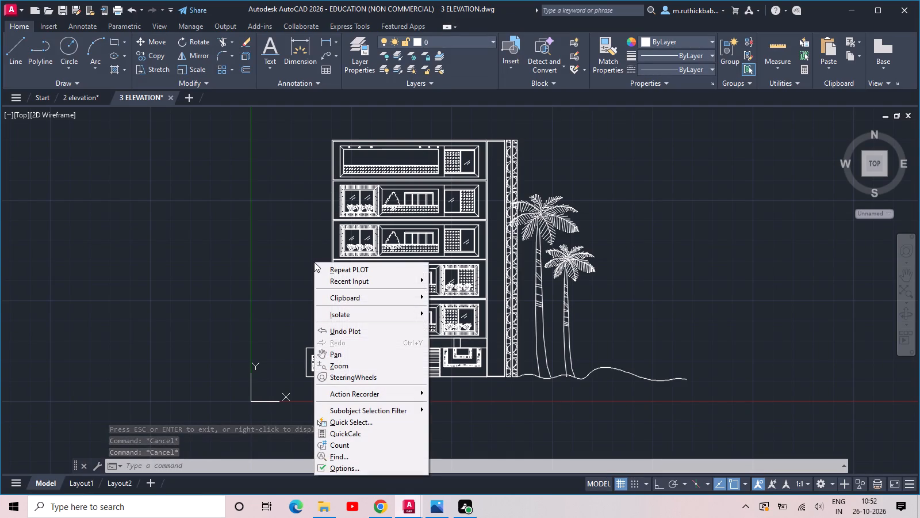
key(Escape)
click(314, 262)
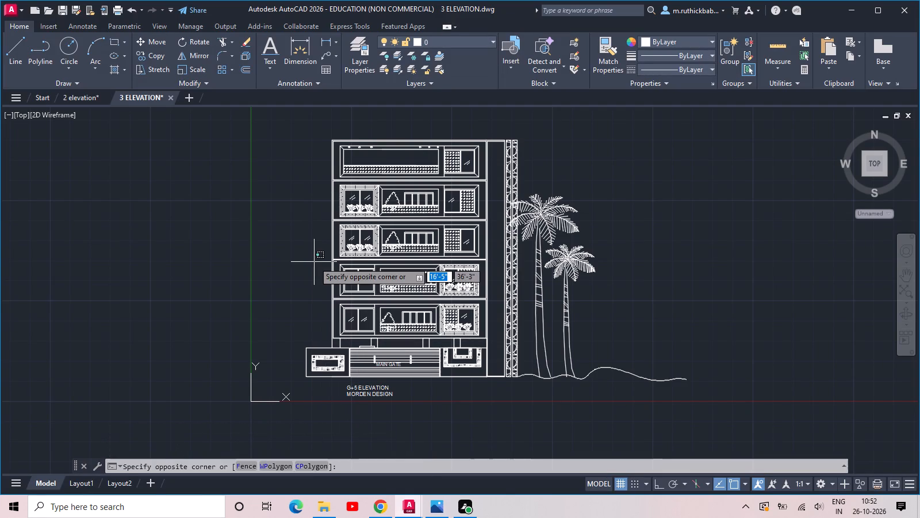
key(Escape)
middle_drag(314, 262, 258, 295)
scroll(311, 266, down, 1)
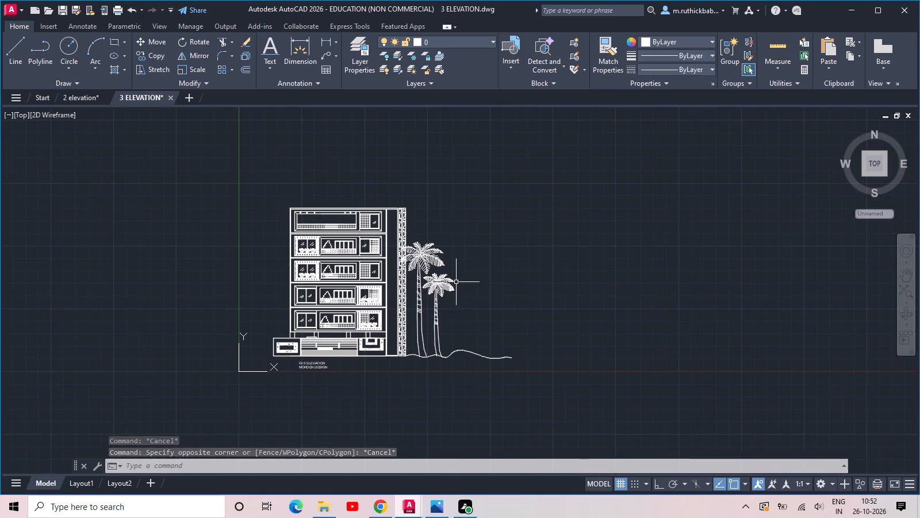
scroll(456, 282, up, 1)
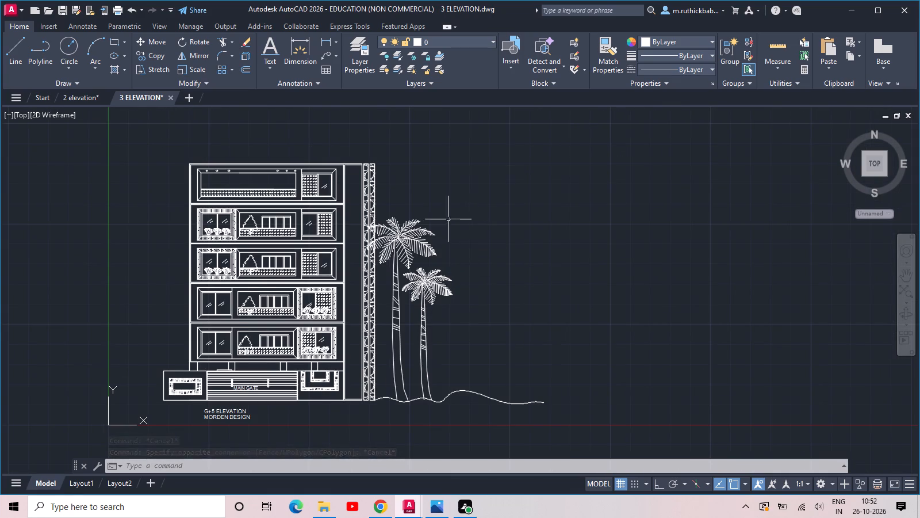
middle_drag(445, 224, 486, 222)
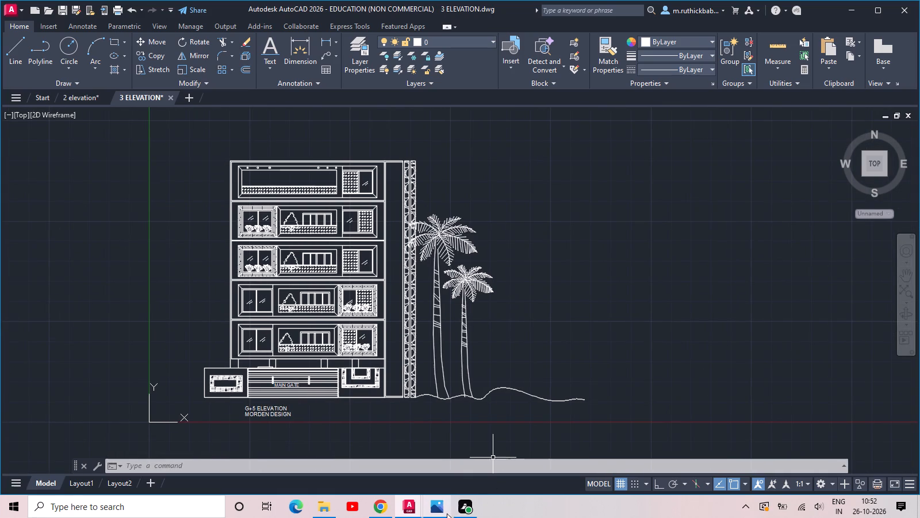
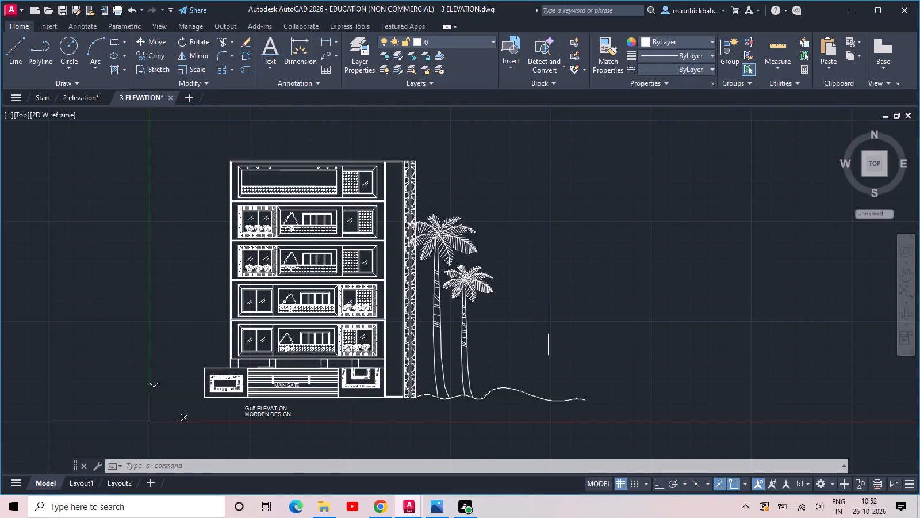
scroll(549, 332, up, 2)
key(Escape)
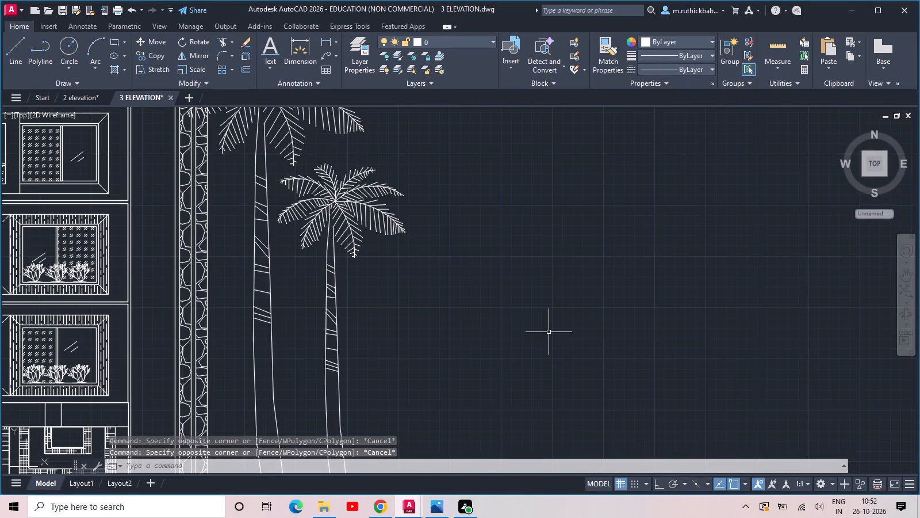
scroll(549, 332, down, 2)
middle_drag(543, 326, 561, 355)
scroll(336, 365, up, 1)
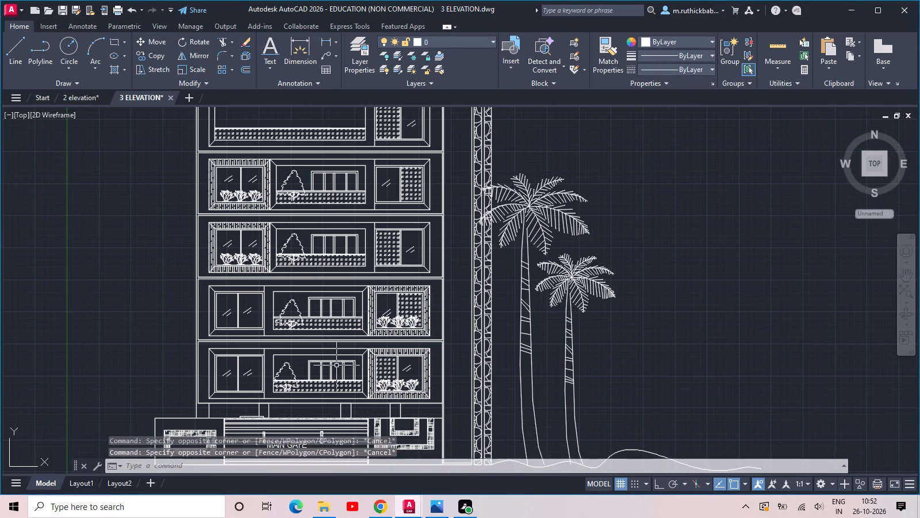
Open Layout1 and activate its viewport showing the building elevation for editing in model space.
click(89, 480)
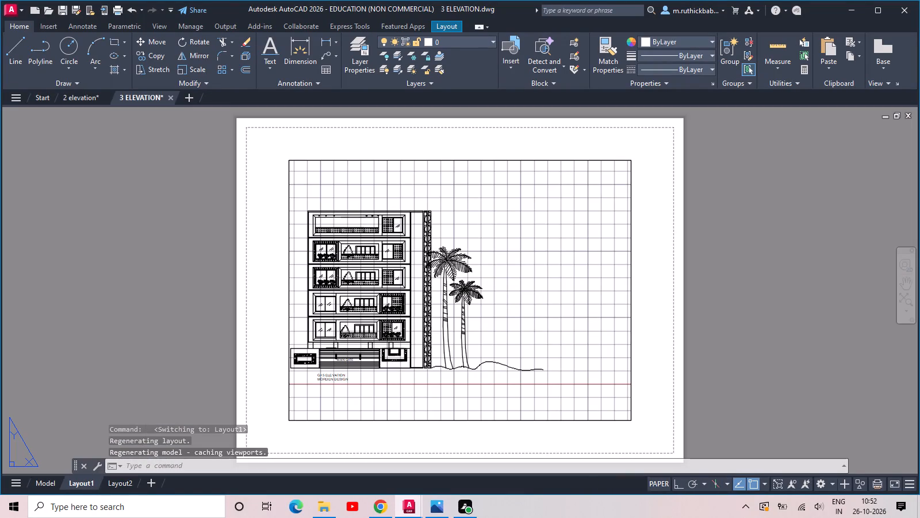
click(480, 378)
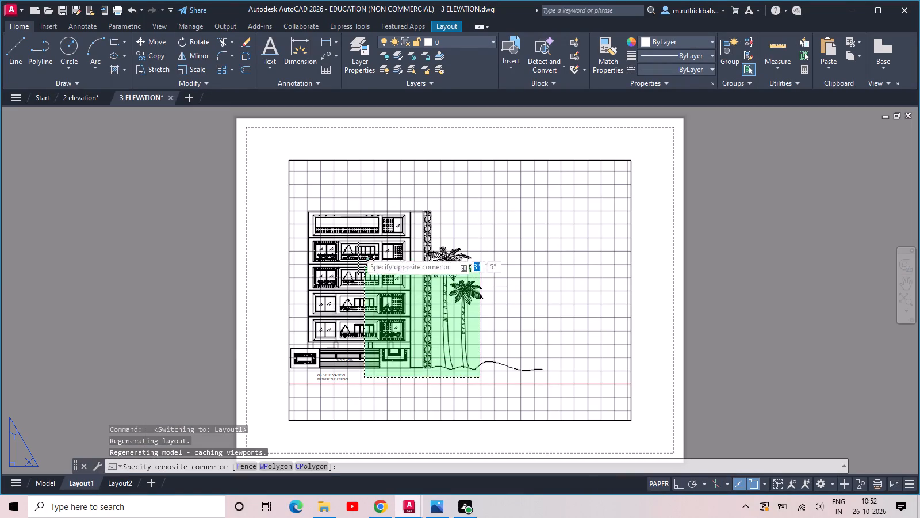
key(Escape)
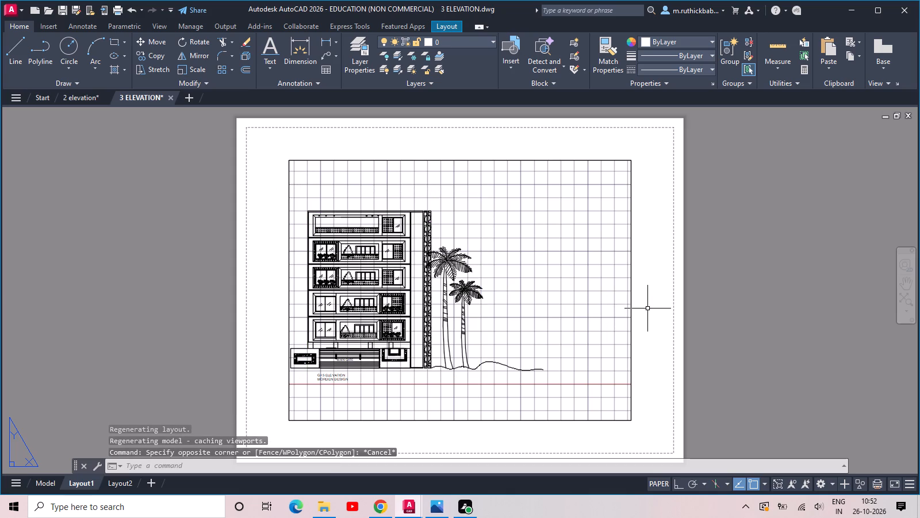
click(632, 310)
click(629, 310)
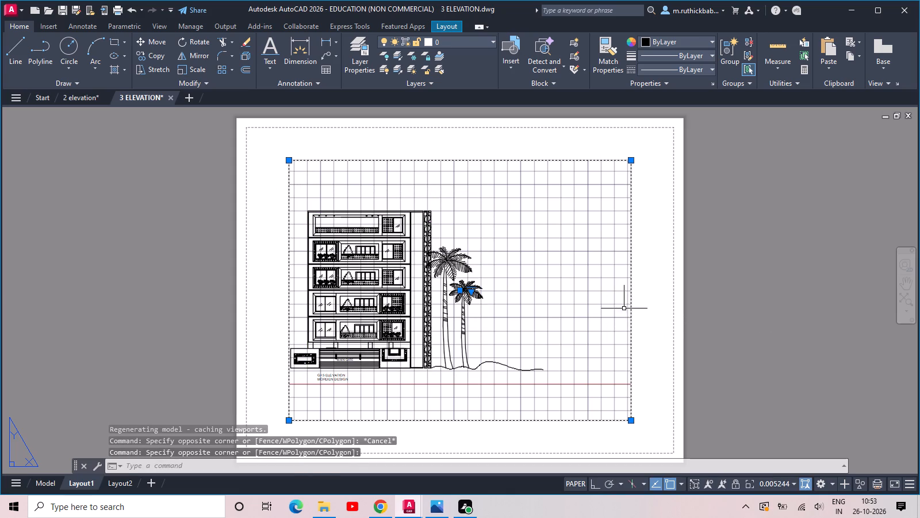
double_click(577, 306)
double_click(523, 310)
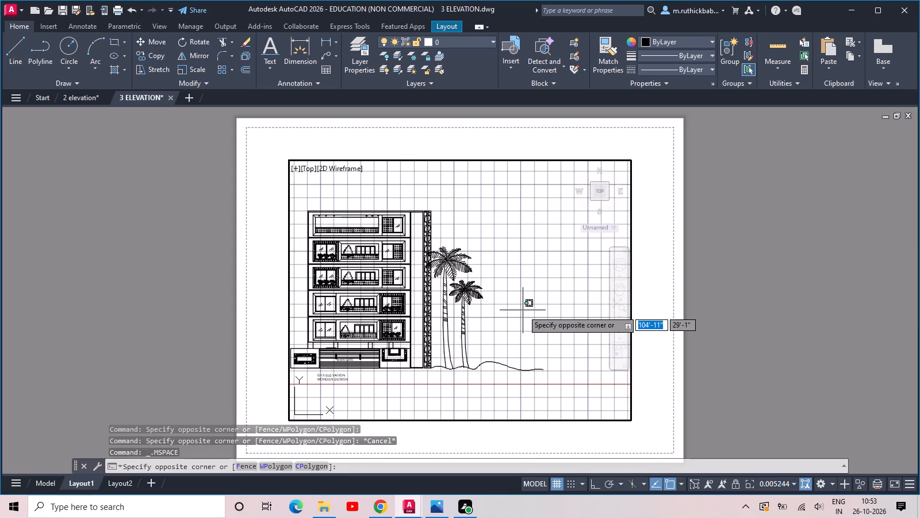
Reposition the elevation inside the Layout1 viewport so the building, both palms and the whole wavy ground line fit near its centre.
scroll(523, 310, up, 1)
scroll(523, 310, down, 1)
middle_drag(523, 310, 574, 303)
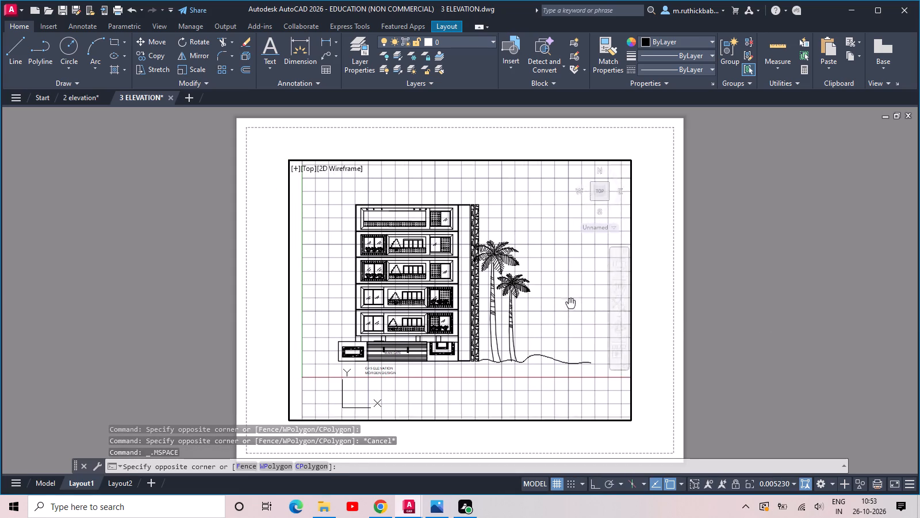
middle_drag(574, 303, 597, 306)
scroll(584, 304, up, 1)
middle_drag(583, 303, 603, 305)
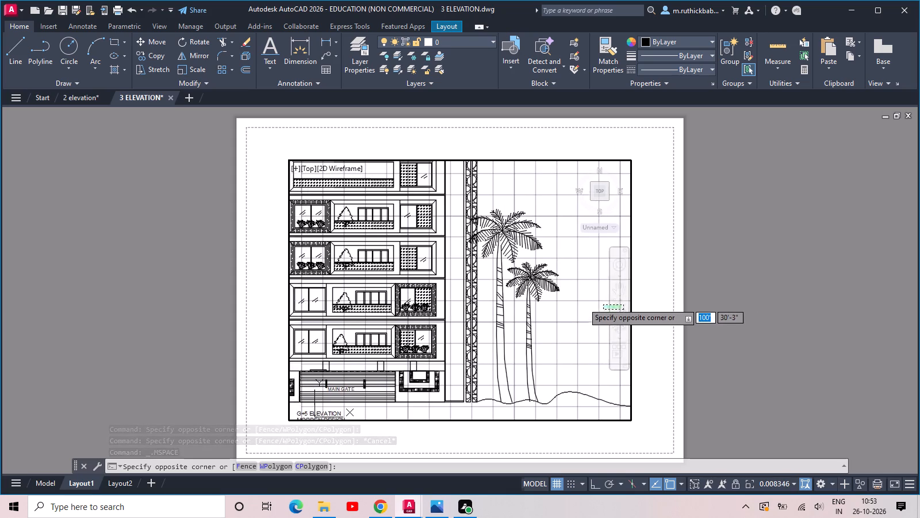
scroll(615, 302, down, 1)
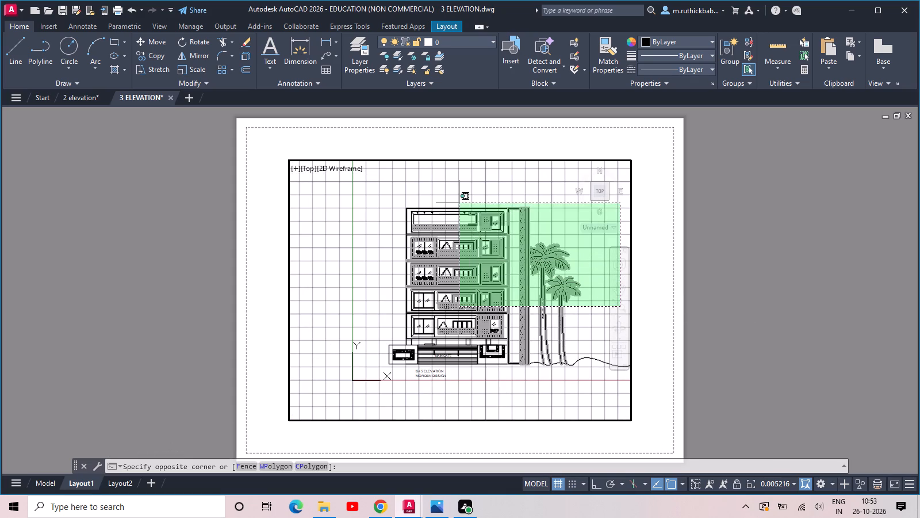
click(595, 319)
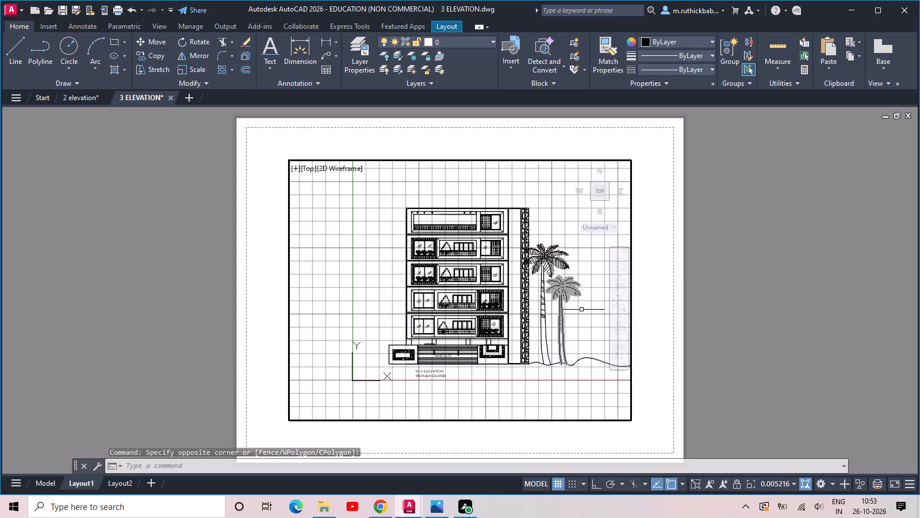
scroll(581, 311, up, 1)
middle_drag(581, 311, 594, 333)
scroll(594, 333, down, 1)
middle_drag(594, 333, 559, 311)
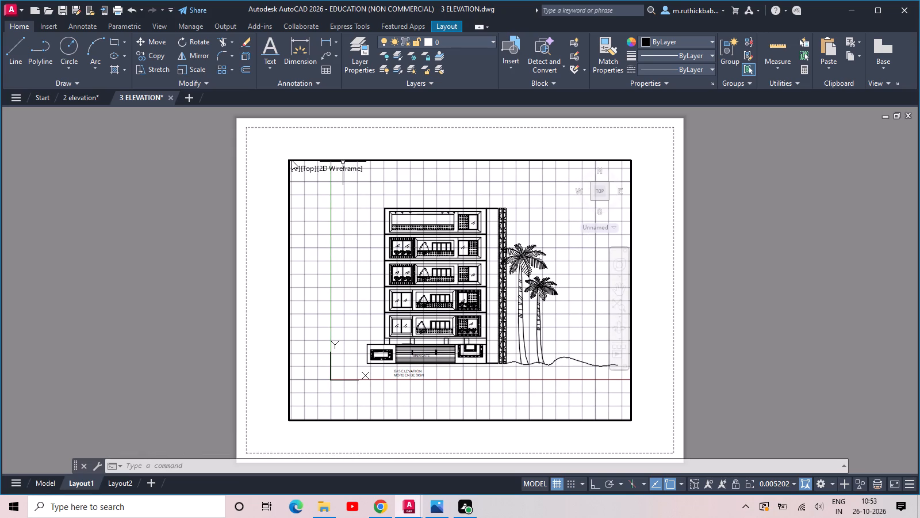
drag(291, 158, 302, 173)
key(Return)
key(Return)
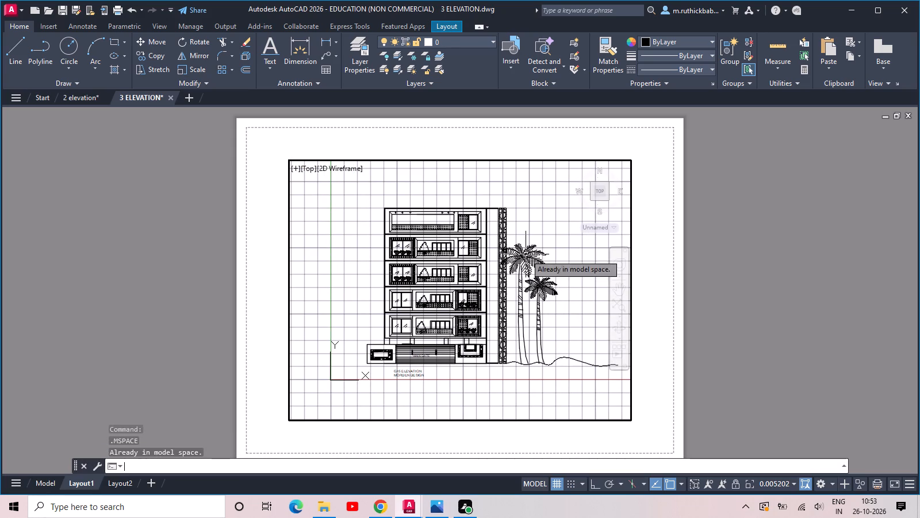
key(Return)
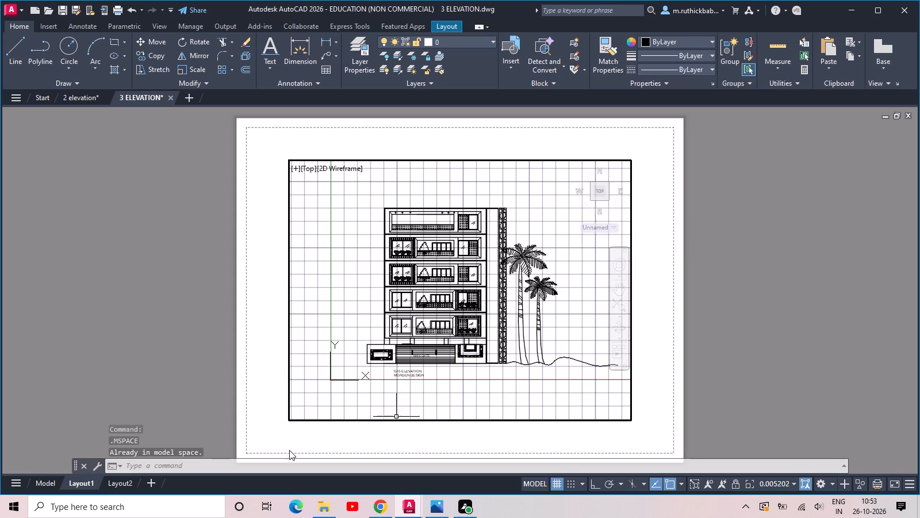
Return from Layout1 to the Model space drawing of the full G+5 elevation.
click(46, 483)
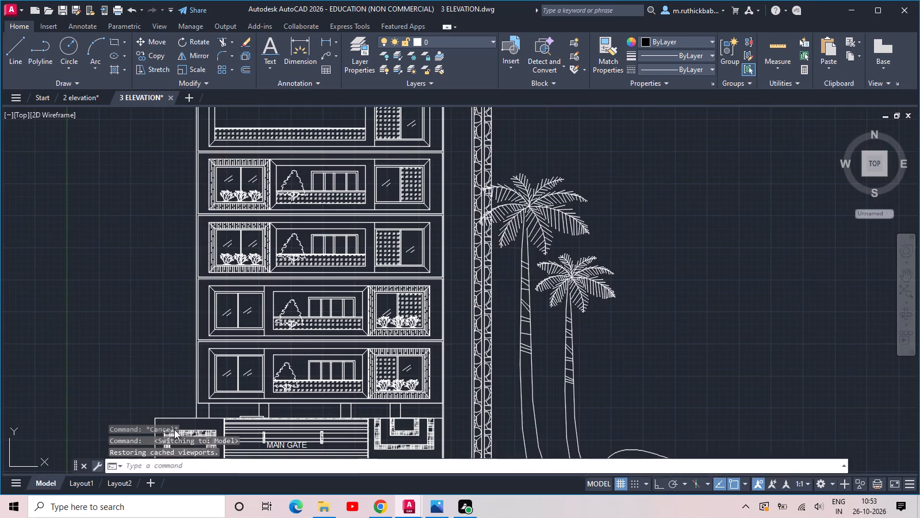
scroll(303, 363, down, 1)
middle_drag(303, 363, 402, 324)
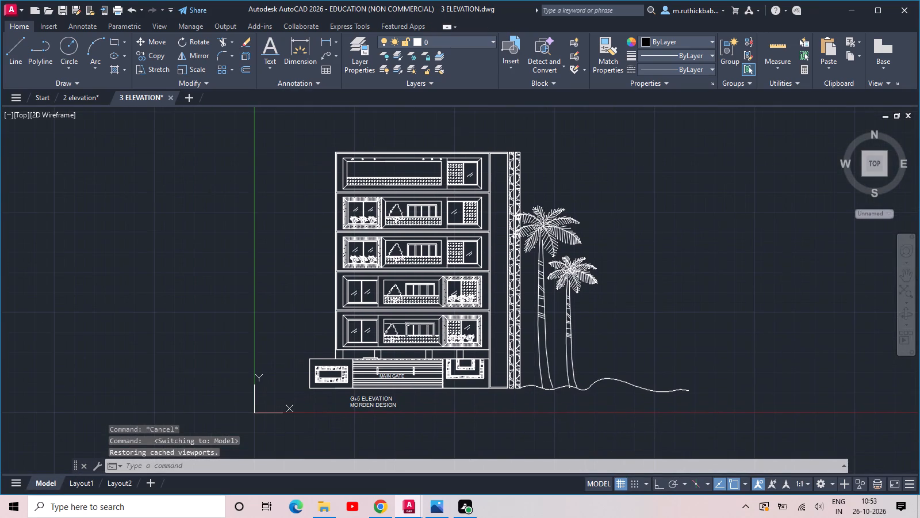
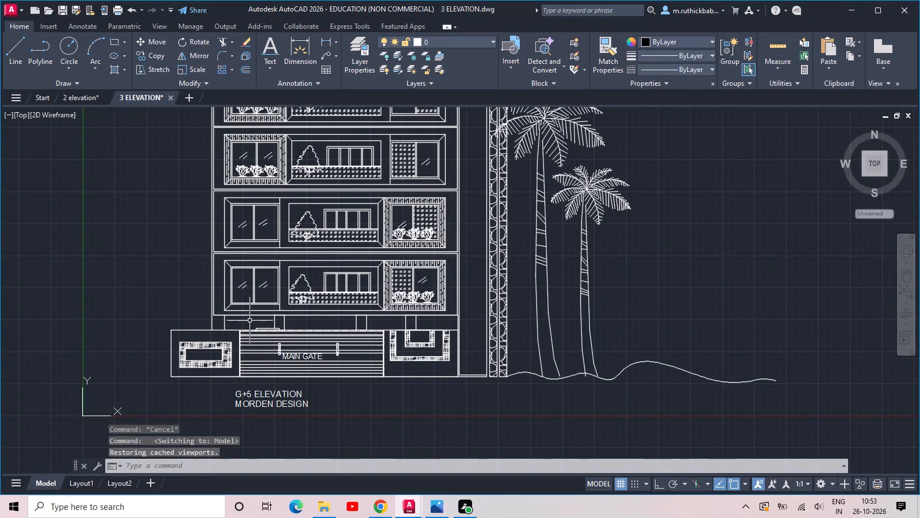
Inspect the building elevation's upper floors up close, including the top-floor balcony and windows, and review the whole drawing with its palms.
middle_drag(250, 321, 324, 451)
scroll(327, 249, up, 1)
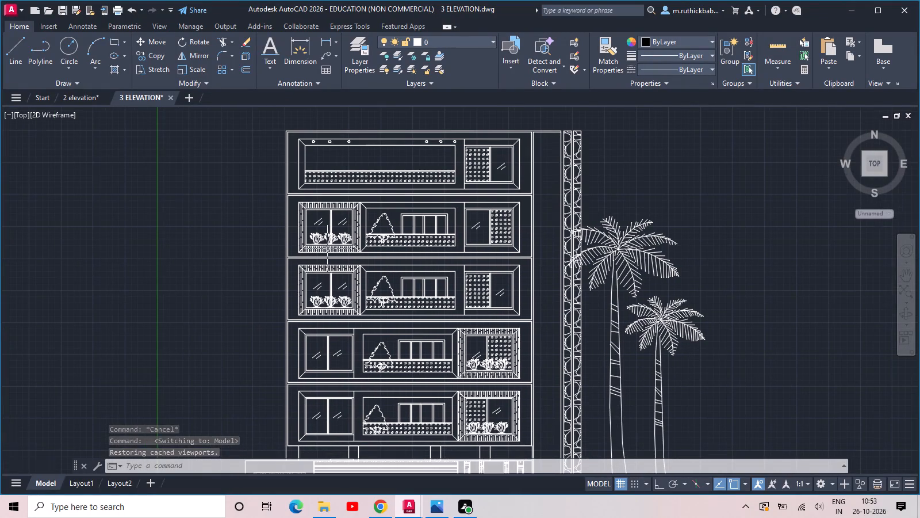
scroll(327, 249, up, 1)
middle_drag(332, 235, 370, 407)
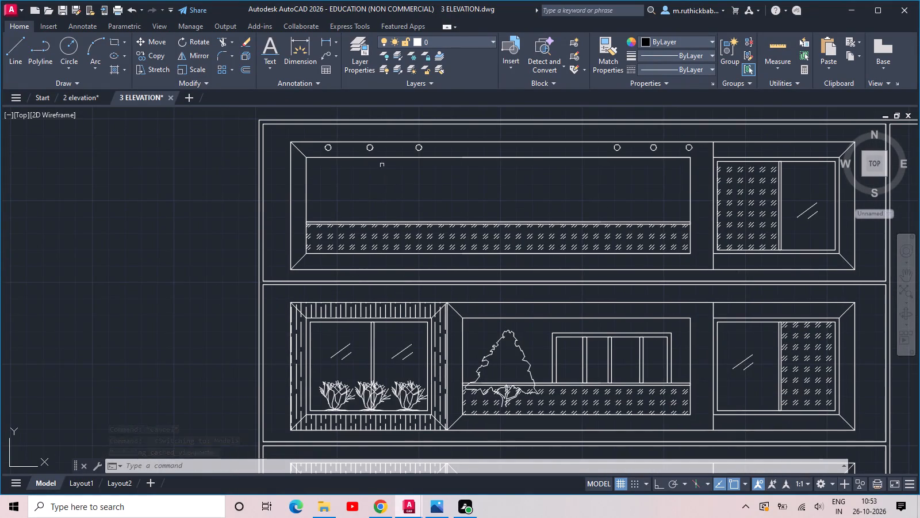
scroll(362, 140, up, 1)
middle_drag(351, 163, 343, 200)
scroll(343, 200, down, 2)
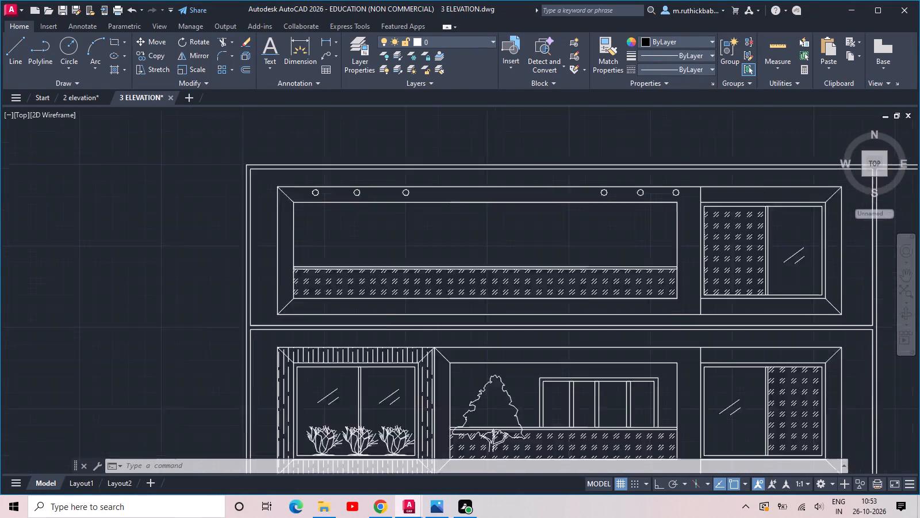
scroll(343, 200, down, 3)
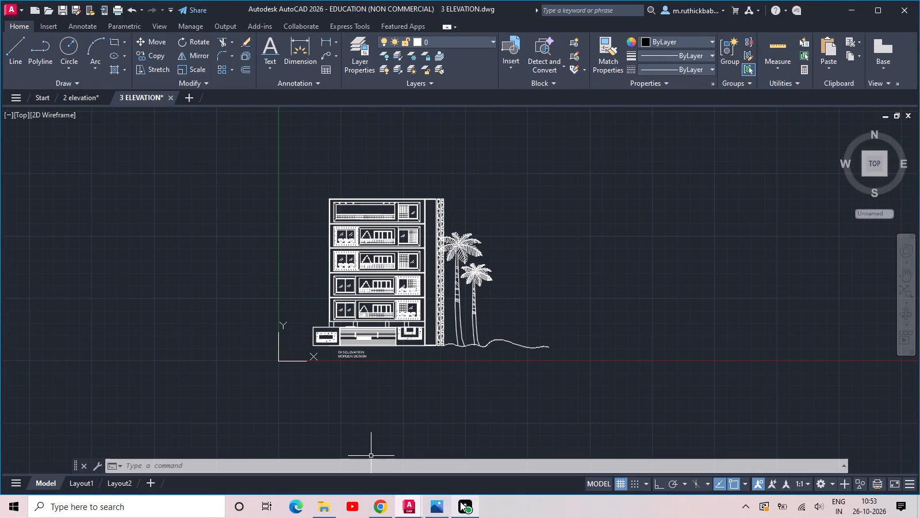